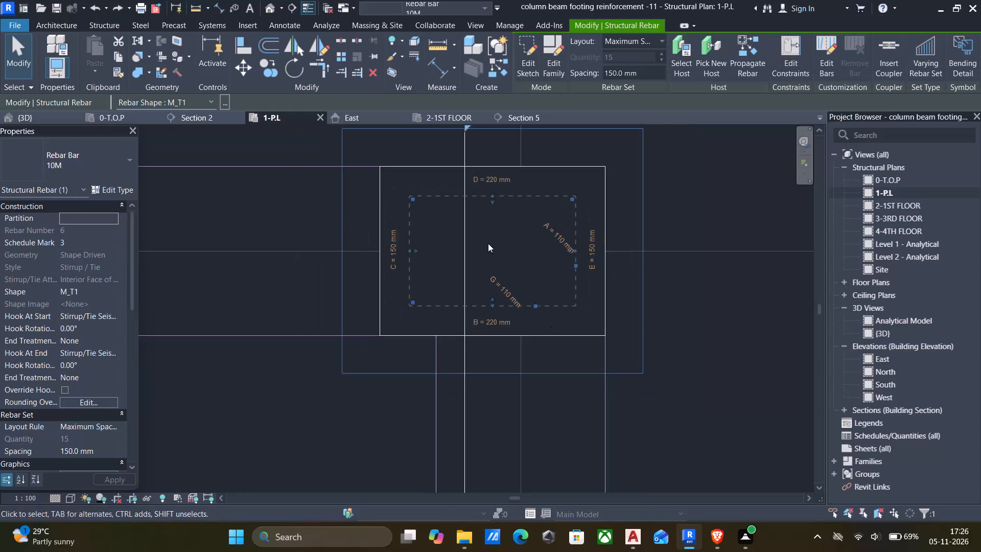
Clear the selection and reselect the 10M stirrup set of the column above the F-1 footing.
{"action": "scroll", "coordinate": [490, 242], "scroll_direction": "down", "scroll_amount": 9}
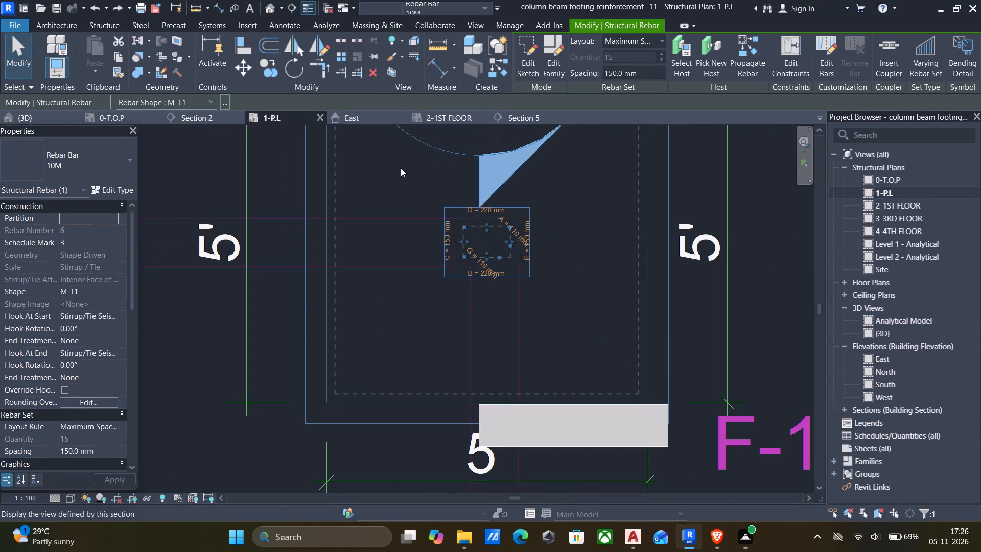
{"action": "left_click", "coordinate": [557, 181]}
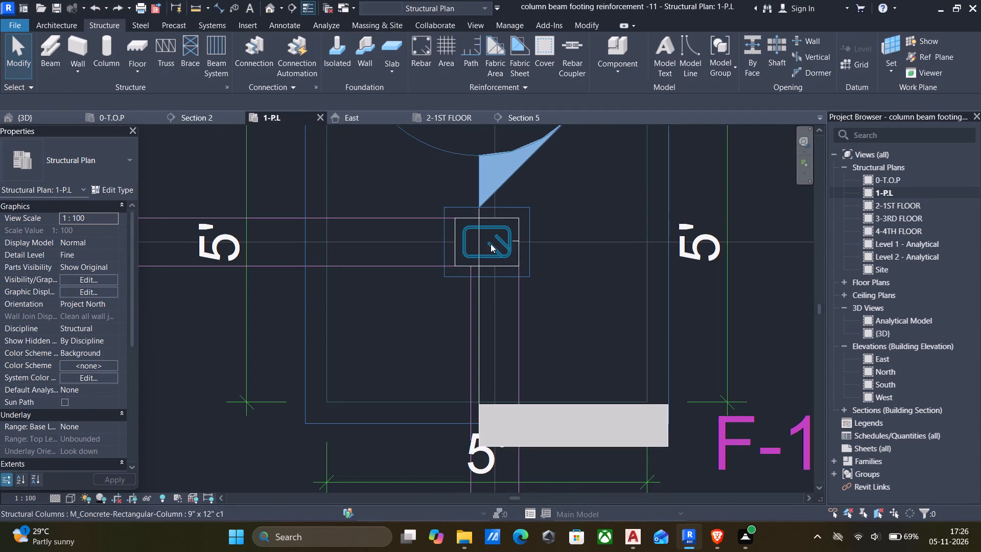
{"action": "left_click", "coordinate": [491, 244]}
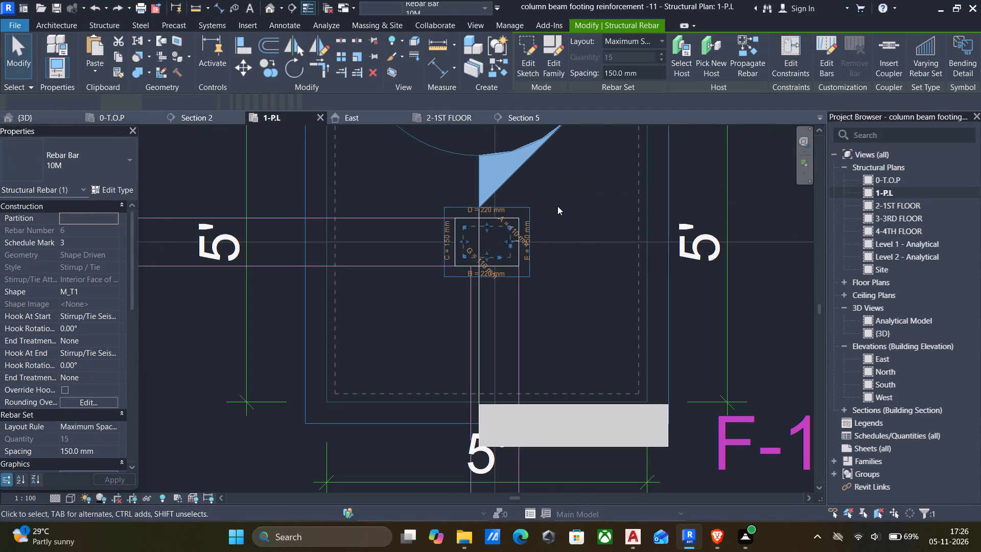
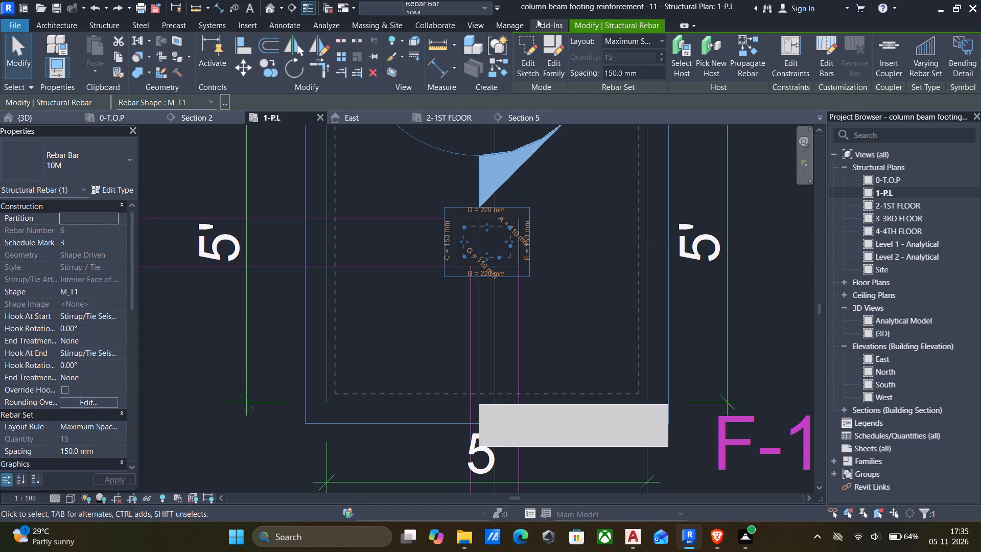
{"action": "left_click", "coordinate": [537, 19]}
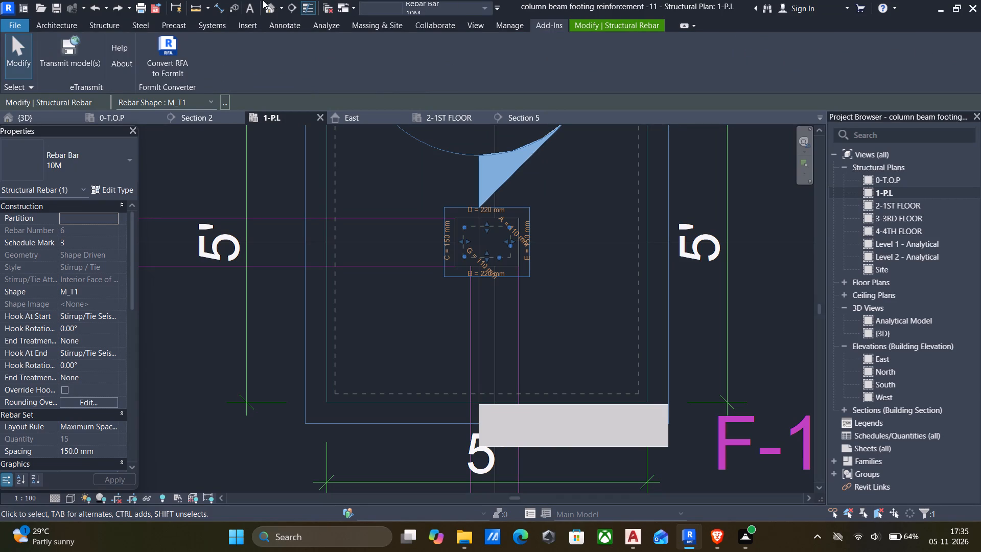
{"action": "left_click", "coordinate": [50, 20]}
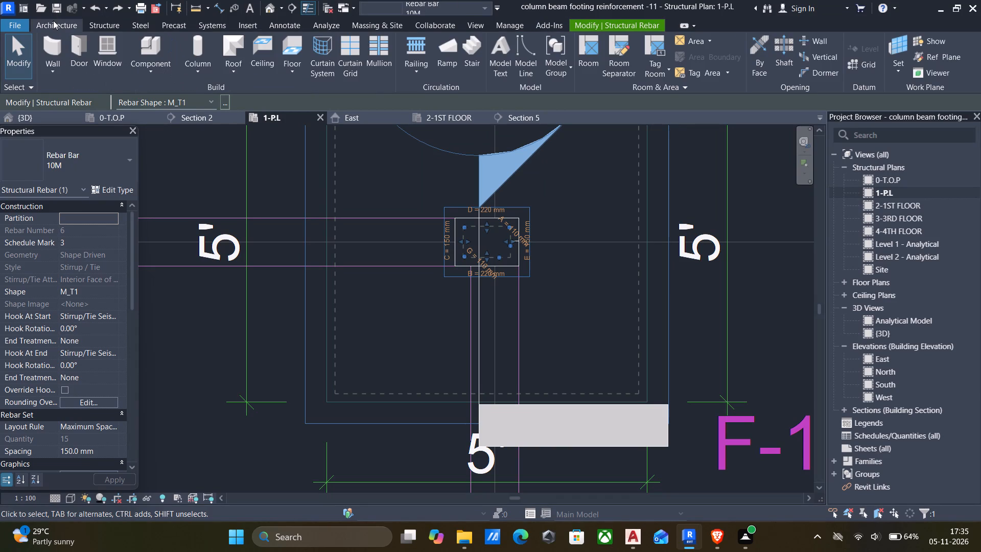
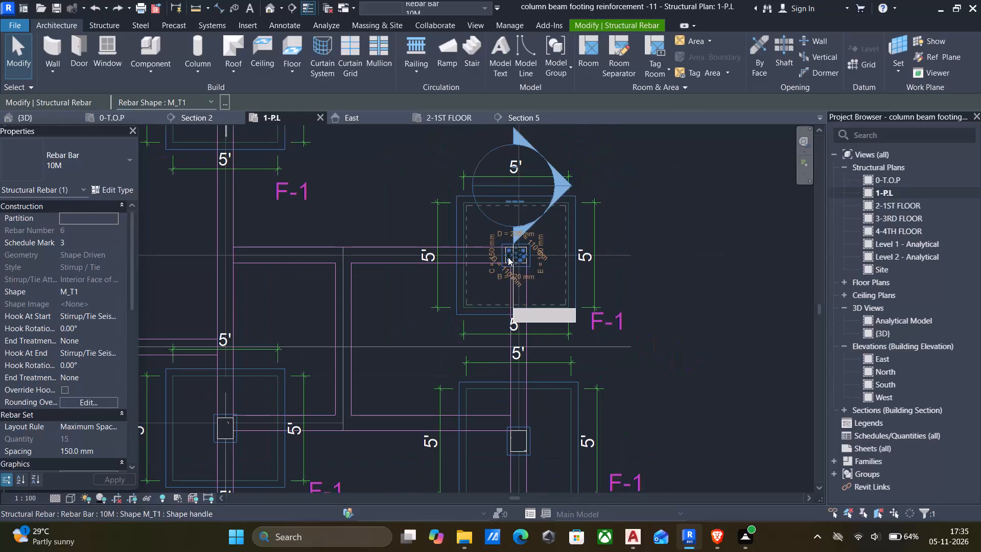
Examine the column and footing reinforcement across the model in the 3D view.
{"action": "key", "text": "Escape"}
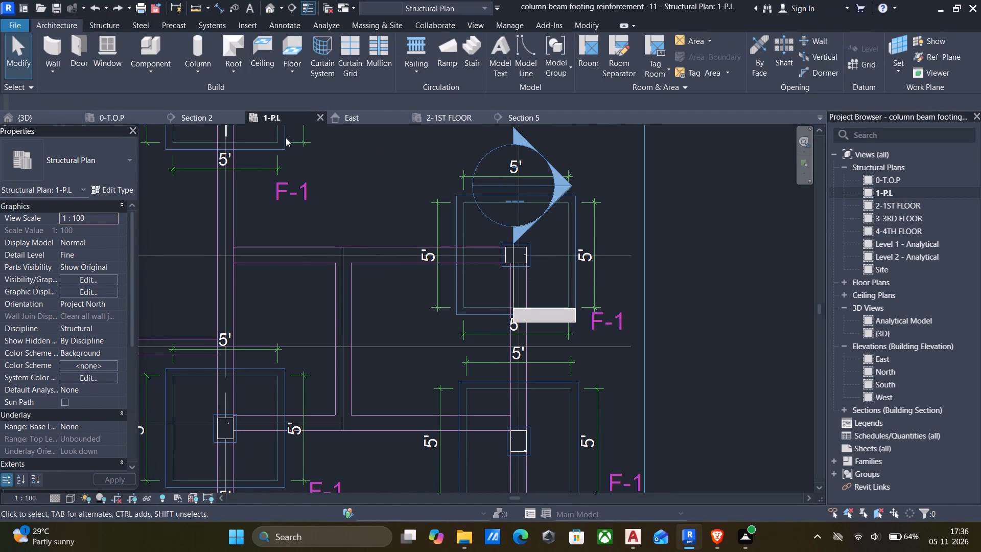
{"action": "left_click", "coordinate": [267, 11]}
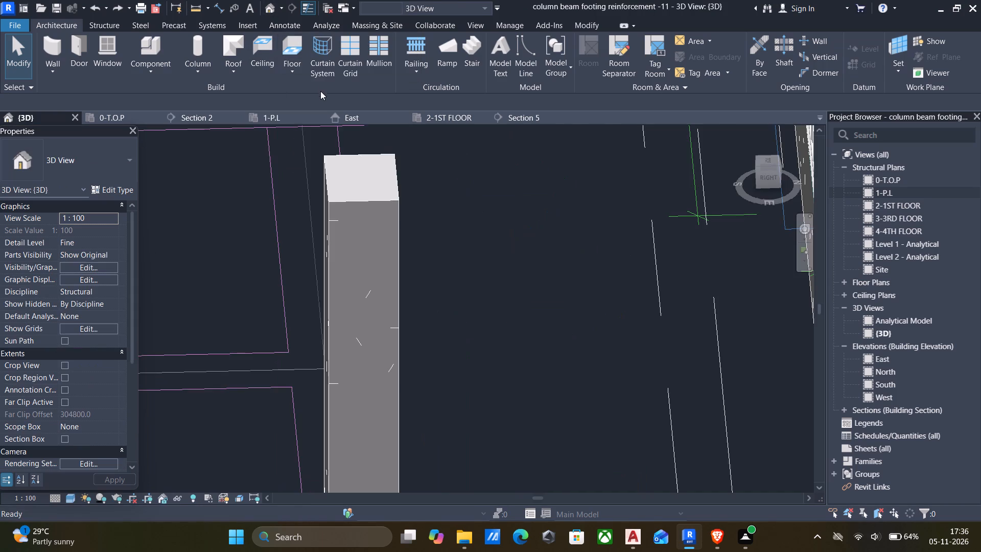
{"action": "scroll", "coordinate": [340, 125], "scroll_direction": "down", "scroll_amount": 7}
{"action": "scroll", "coordinate": [441, 192], "scroll_direction": "down", "scroll_amount": 5}
{"action": "middle_click_drag", "start_coordinate": [465, 193], "coordinate": [469, 260]}
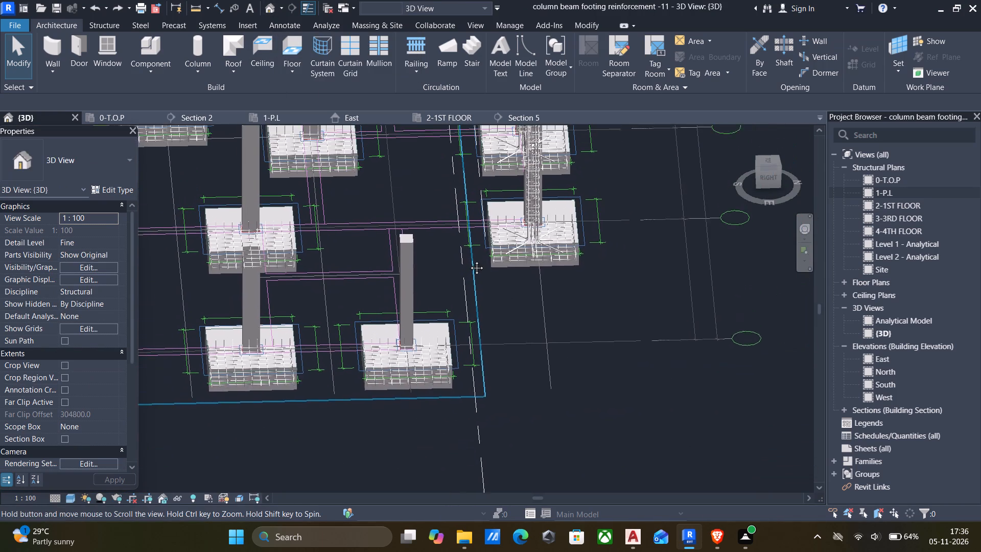
{"action": "middle_click_drag", "start_coordinate": [469, 260], "coordinate": [480, 317]}
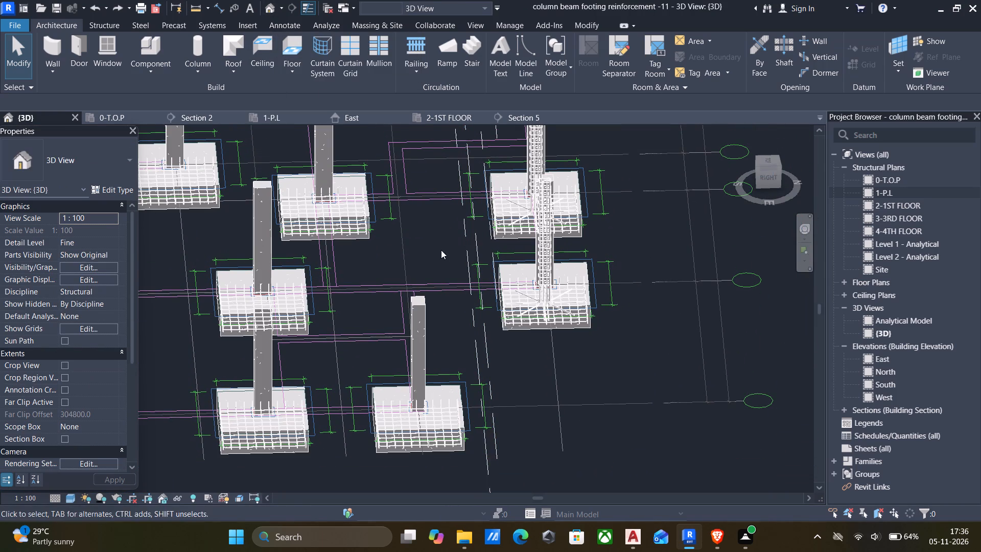
{"action": "middle_click_drag", "start_coordinate": [446, 269], "coordinate": [462, 294]}
{"action": "scroll", "coordinate": [469, 287], "scroll_direction": "down", "scroll_amount": 3}
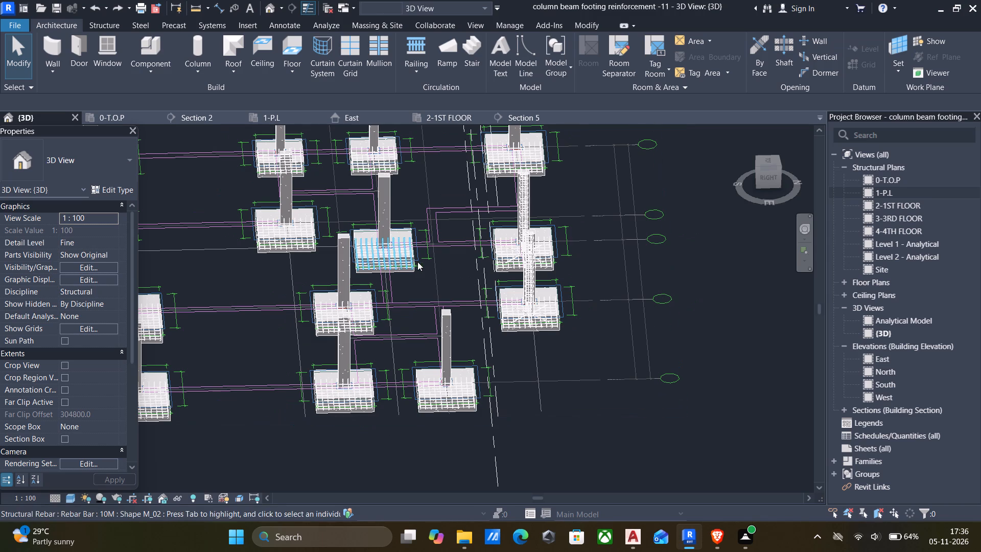
{"action": "middle_click_drag", "start_coordinate": [421, 262], "coordinate": [445, 270]}
{"action": "right_click_drag", "start_coordinate": [445, 270], "coordinate": [466, 264]}
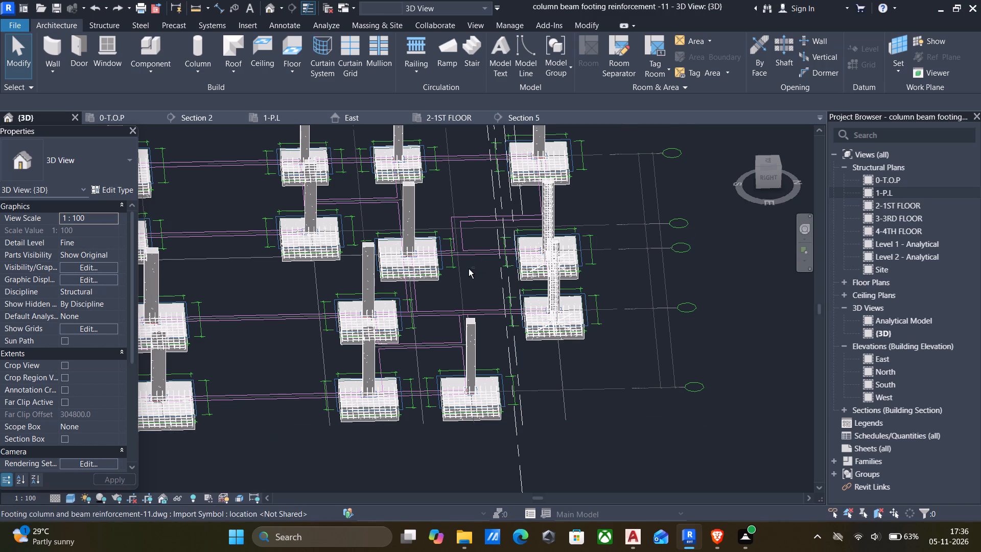
{"action": "scroll", "coordinate": [480, 273], "scroll_direction": "down", "scroll_amount": 3}
{"action": "key", "text": "Escape"}
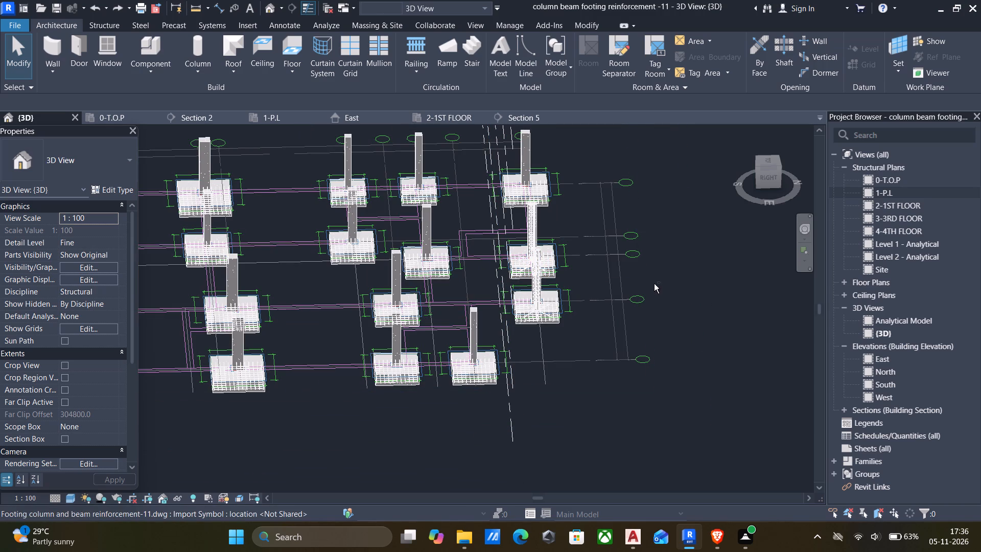
{"action": "scroll", "coordinate": [492, 240], "scroll_direction": "up", "scroll_amount": 5}
{"action": "key", "text": "Escape"}
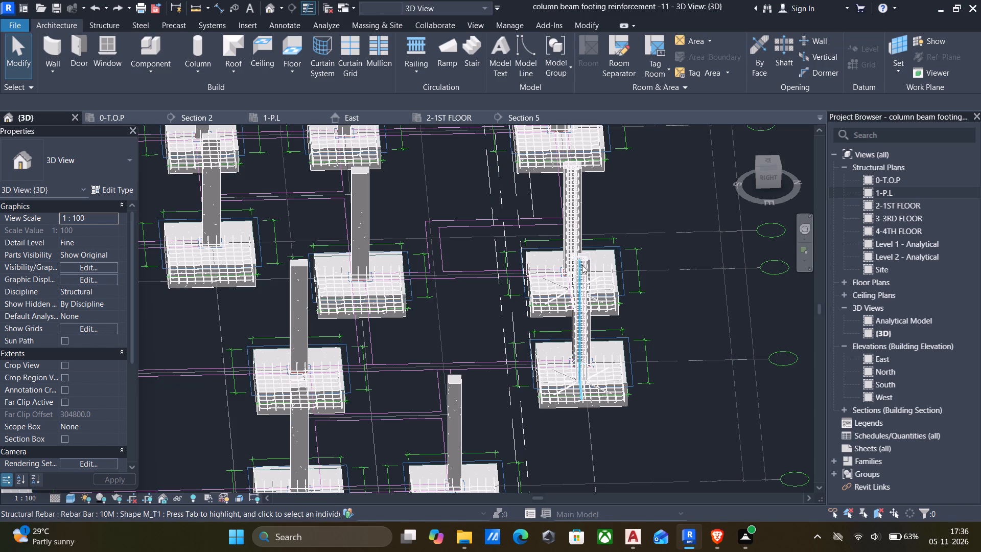
{"action": "scroll", "coordinate": [542, 266], "scroll_direction": "down", "scroll_amount": 1}
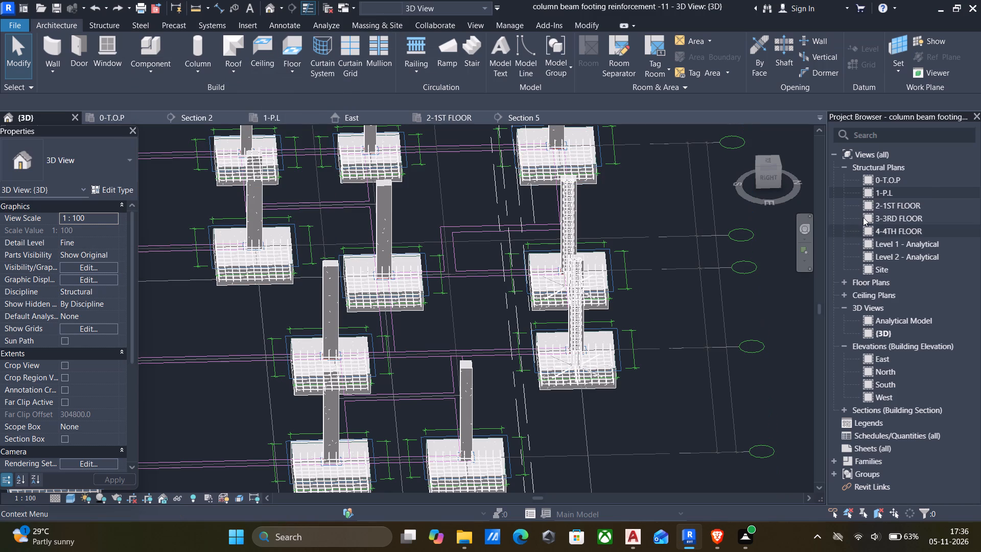
{"action": "left_click_drag", "start_coordinate": [792, 181], "coordinate": [783, 208]}
{"action": "left_click_drag", "start_coordinate": [769, 220], "coordinate": [711, 258]}
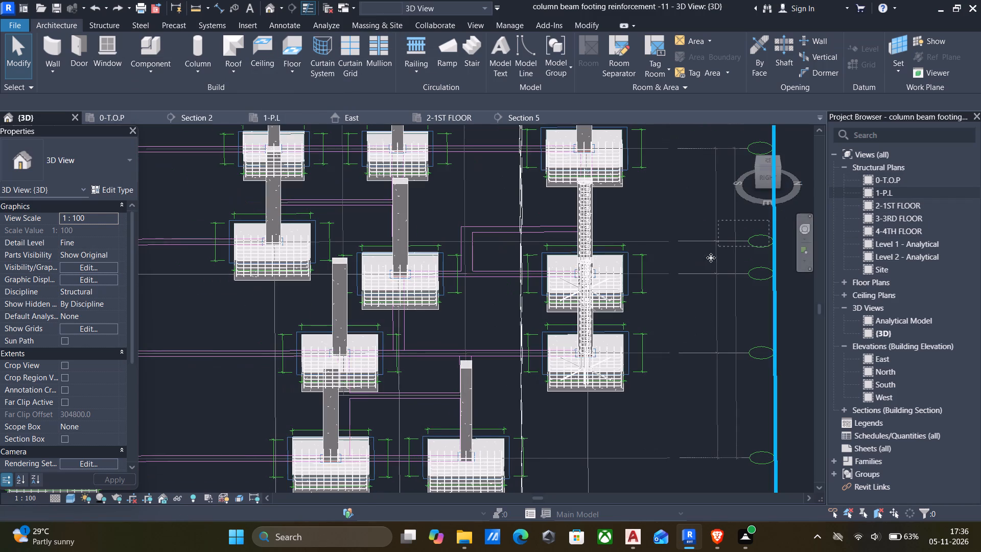
{"action": "left_click_drag", "start_coordinate": [711, 258], "coordinate": [716, 250]}
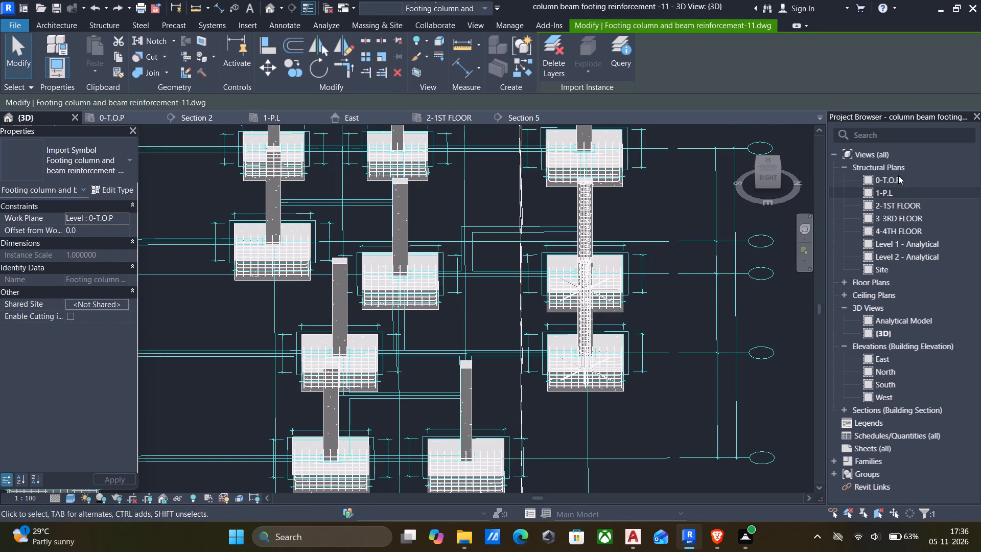
Inspect the footings, columns and section markers along grids A to E in the 1-P.L plan.
{"action": "double_click", "coordinate": [870, 190]}
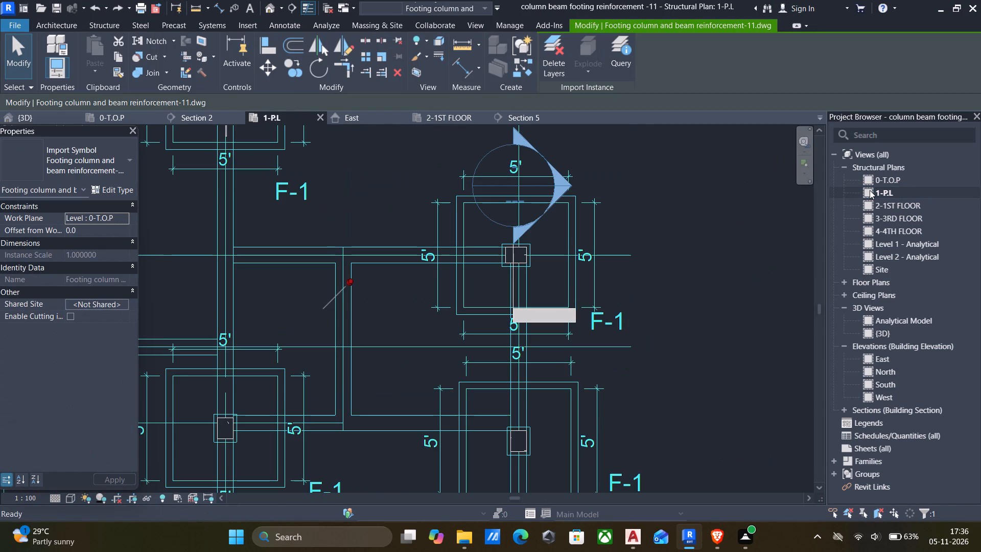
{"action": "scroll", "coordinate": [776, 359], "scroll_direction": "down", "scroll_amount": 6, "text": "ctrl"}
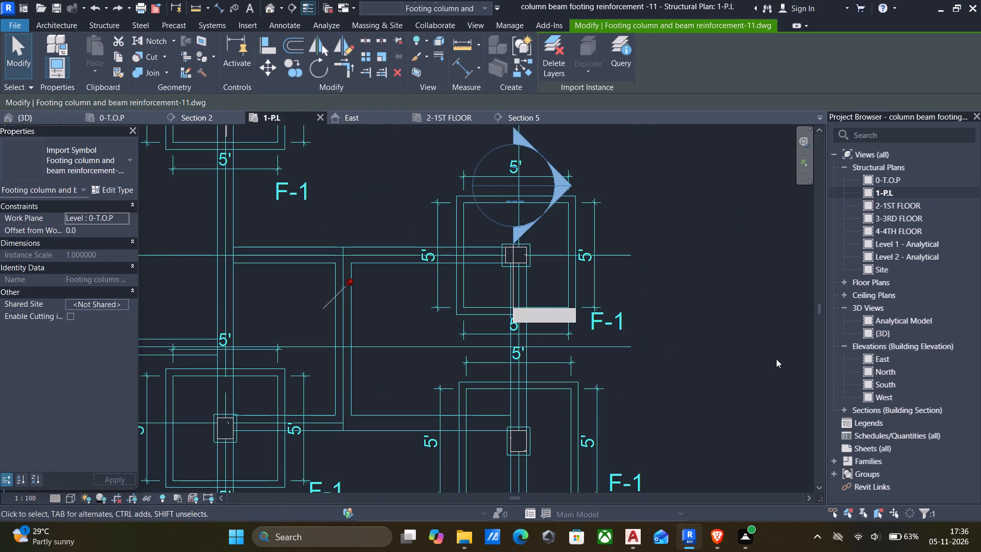
{"action": "scroll", "coordinate": [626, 338], "scroll_direction": "down", "scroll_amount": 7}
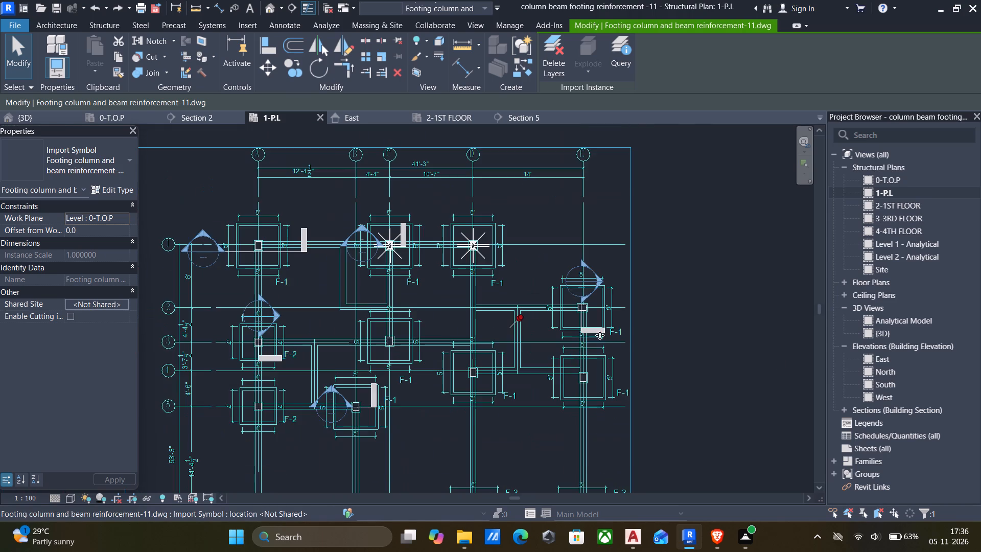
{"action": "scroll", "coordinate": [581, 334], "scroll_direction": "down", "scroll_amount": 4}
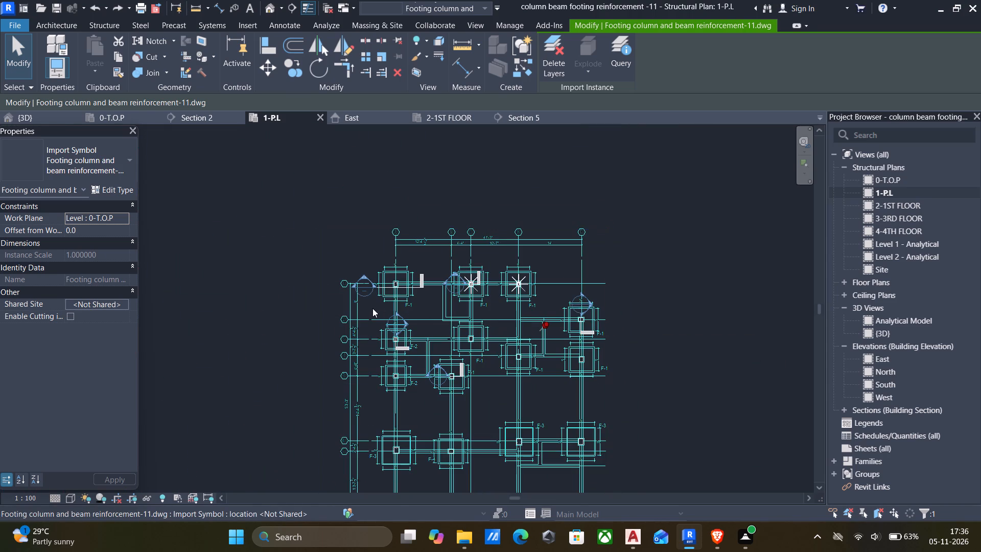
{"action": "left_click", "coordinate": [271, 265]}
{"action": "scroll", "coordinate": [496, 294], "scroll_direction": "up", "scroll_amount": 5}
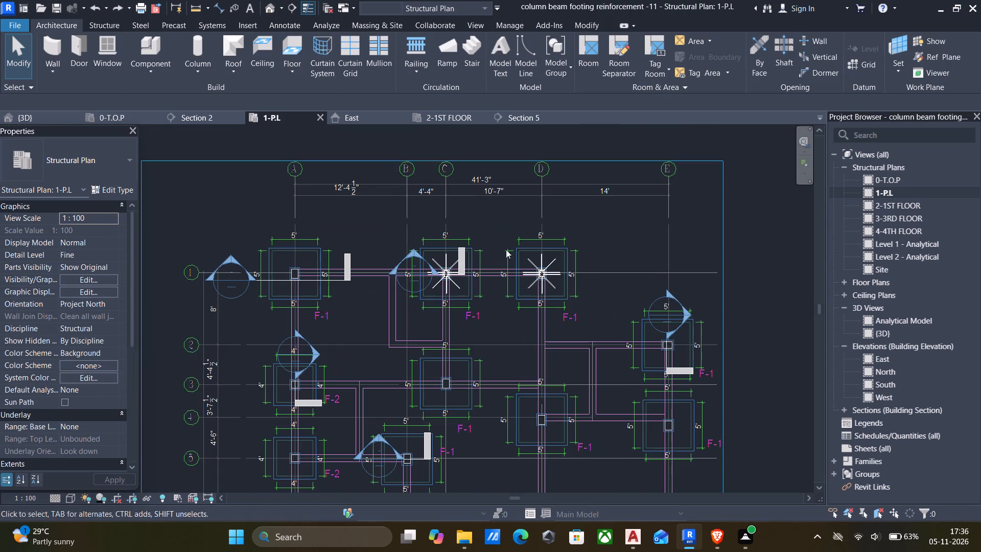
Examine the two reinforced columns and their footings against the neighbouring columns from several angles in the 3D view.
{"action": "left_click", "coordinate": [272, 6]}
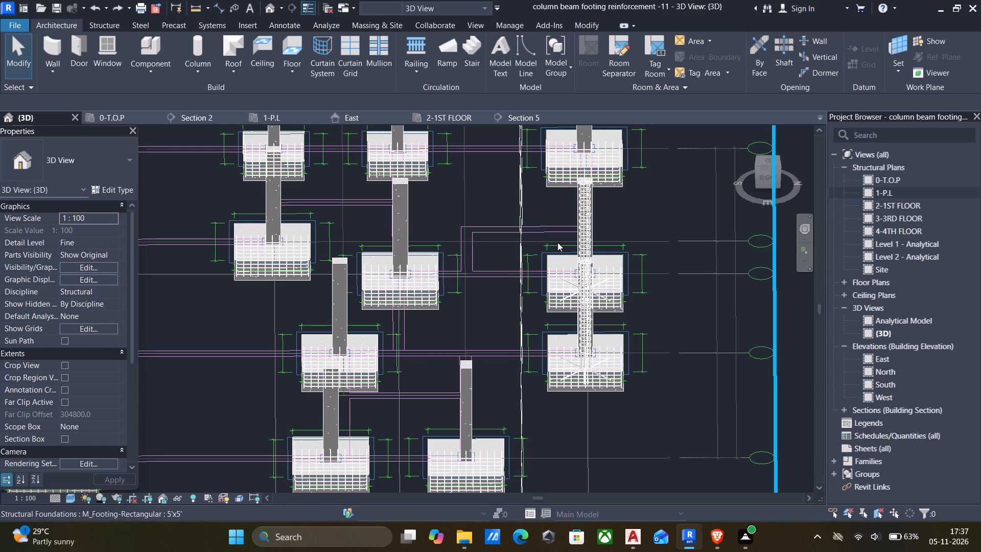
{"action": "middle_click_drag", "start_coordinate": [537, 254], "coordinate": [534, 257], "text": "shift"}
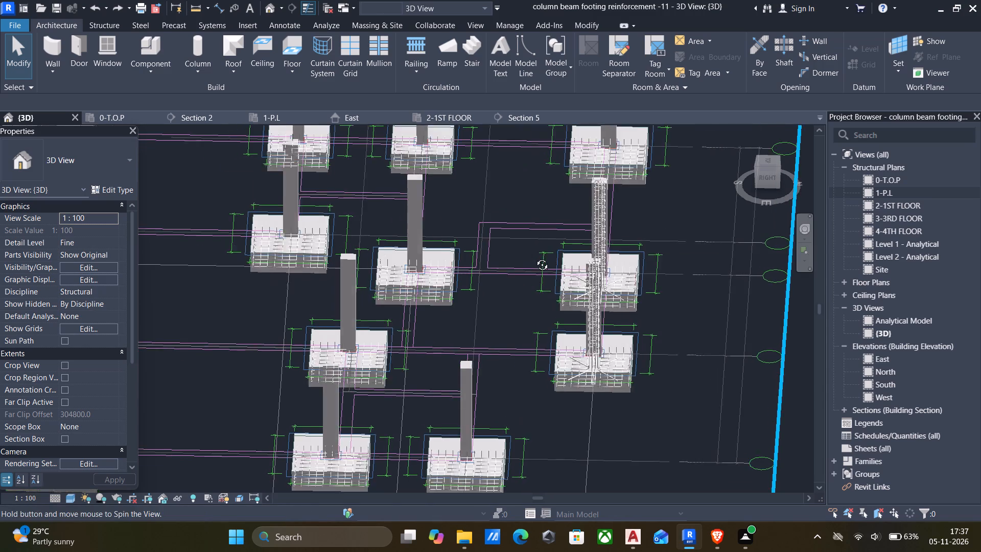
{"action": "middle_click_drag", "start_coordinate": [534, 257], "coordinate": [597, 251], "text": "shift"}
{"action": "scroll", "coordinate": [505, 258], "scroll_direction": "up", "scroll_amount": 5}
{"action": "middle_click_drag", "start_coordinate": [500, 261], "coordinate": [500, 261]}
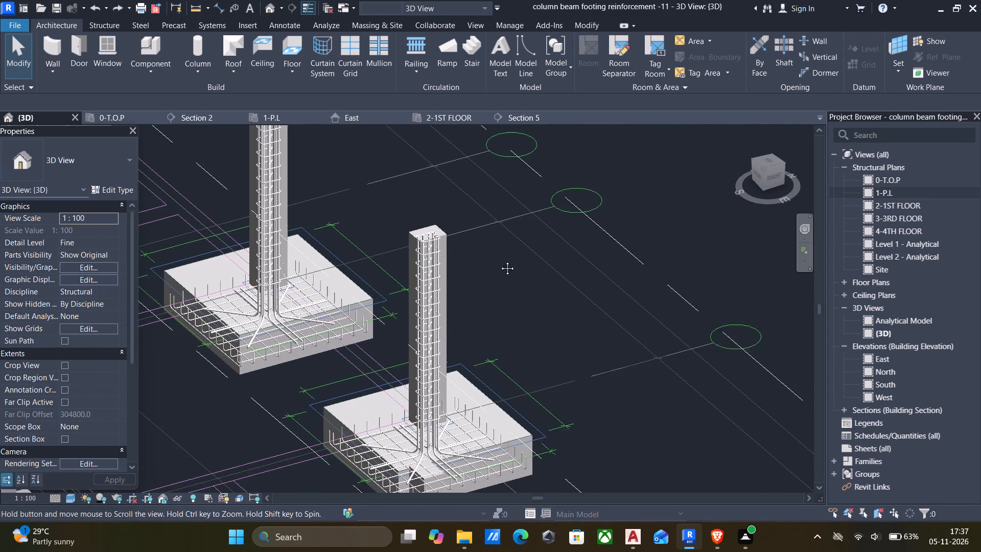
{"action": "middle_click_drag", "start_coordinate": [500, 261], "coordinate": [551, 266]}
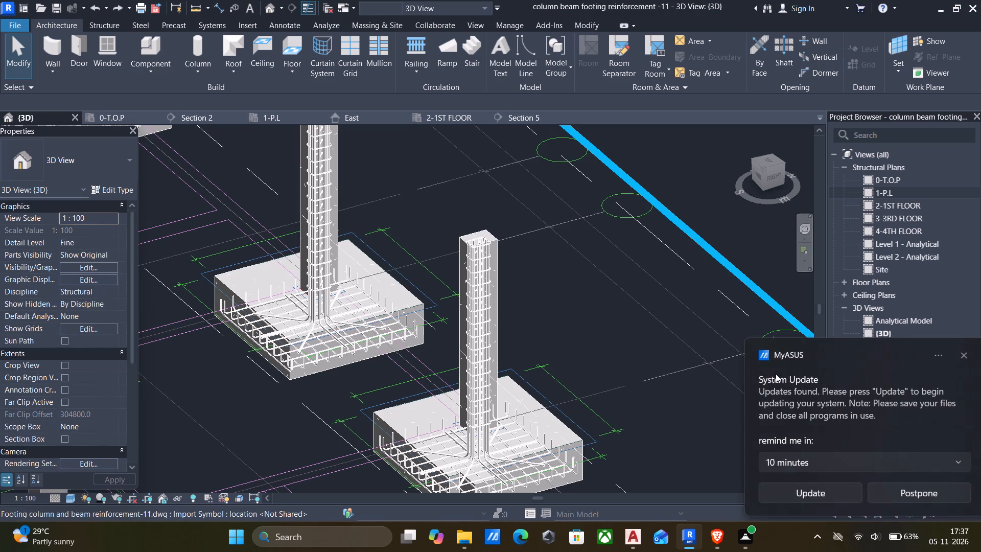
{"action": "left_click", "coordinate": [950, 354]}
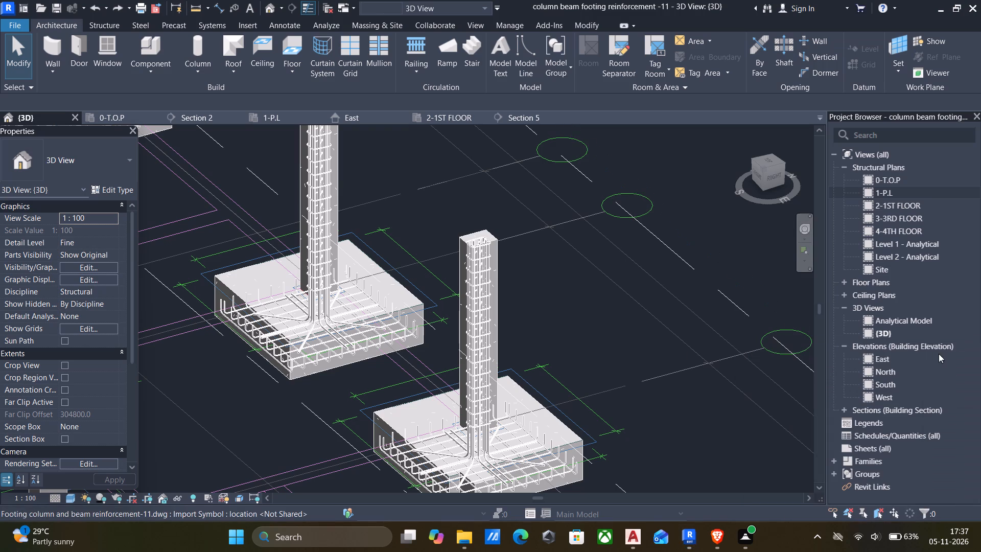
{"action": "scroll", "coordinate": [492, 307], "scroll_direction": "down", "scroll_amount": 1}
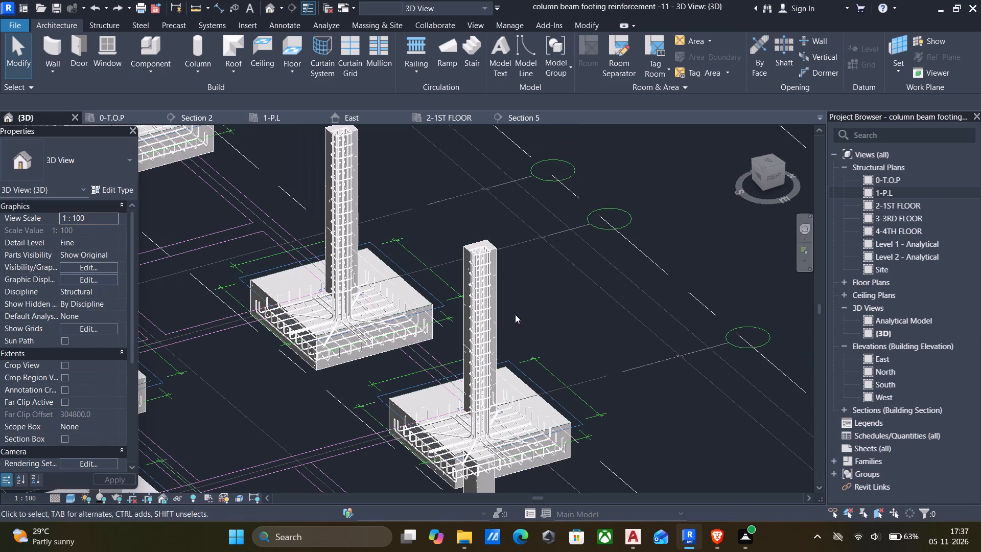
{"action": "scroll", "coordinate": [493, 327], "scroll_direction": "down", "scroll_amount": 5, "text": "shift"}
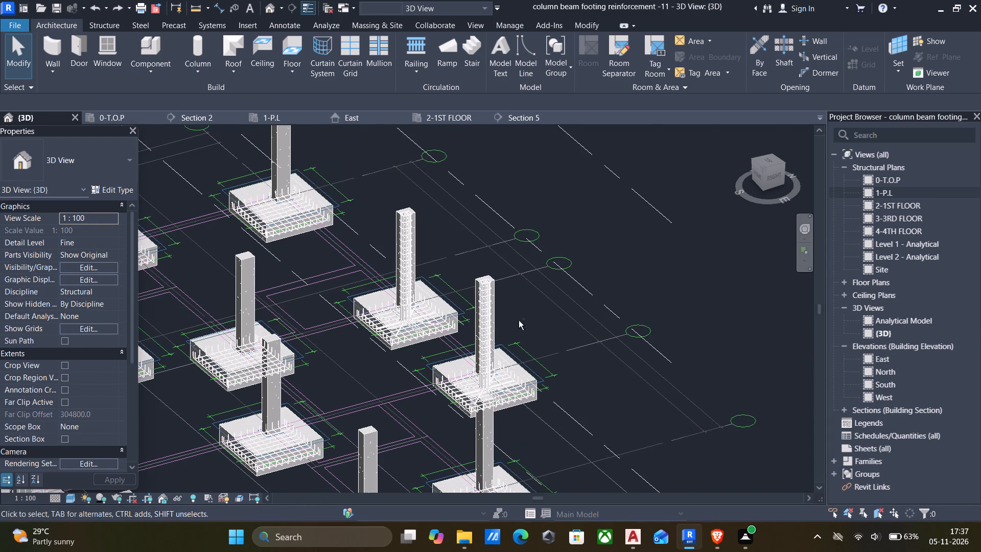
{"action": "scroll", "coordinate": [538, 323], "scroll_direction": "down", "scroll_amount": 3}
{"action": "scroll", "coordinate": [536, 319], "scroll_direction": "up", "scroll_amount": 1, "text": "shift"}
{"action": "middle_click_drag", "start_coordinate": [534, 319], "coordinate": [612, 334], "text": "shift"}
{"action": "right_click_drag", "start_coordinate": [555, 337], "coordinate": [608, 334], "text": "shift"}
{"action": "middle_click_drag", "start_coordinate": [536, 311], "coordinate": [616, 310]}
{"action": "middle_click_drag", "start_coordinate": [540, 292], "coordinate": [601, 296]}
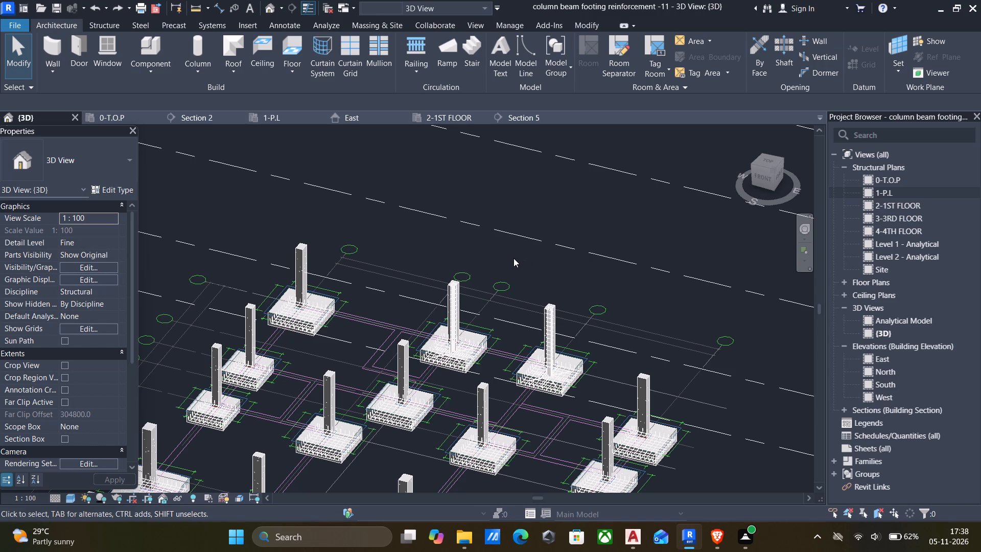
{"action": "middle_click_drag", "start_coordinate": [564, 269], "coordinate": [562, 269], "text": "shift"}
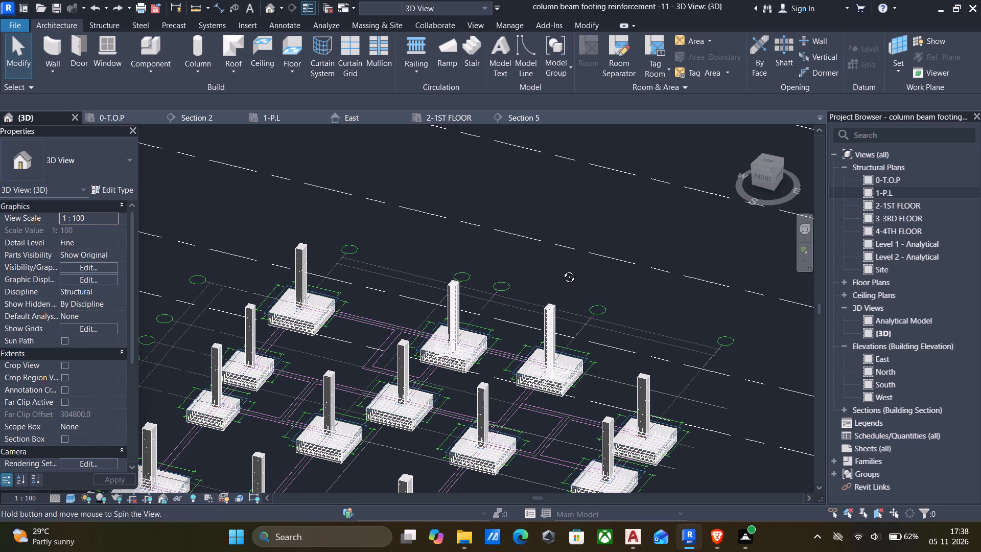
{"action": "middle_click_drag", "start_coordinate": [562, 269], "coordinate": [616, 264], "text": "shift"}
{"action": "scroll", "coordinate": [616, 264], "scroll_direction": "down", "scroll_amount": 4}
{"action": "scroll", "coordinate": [500, 323], "scroll_direction": "up", "scroll_amount": 5}
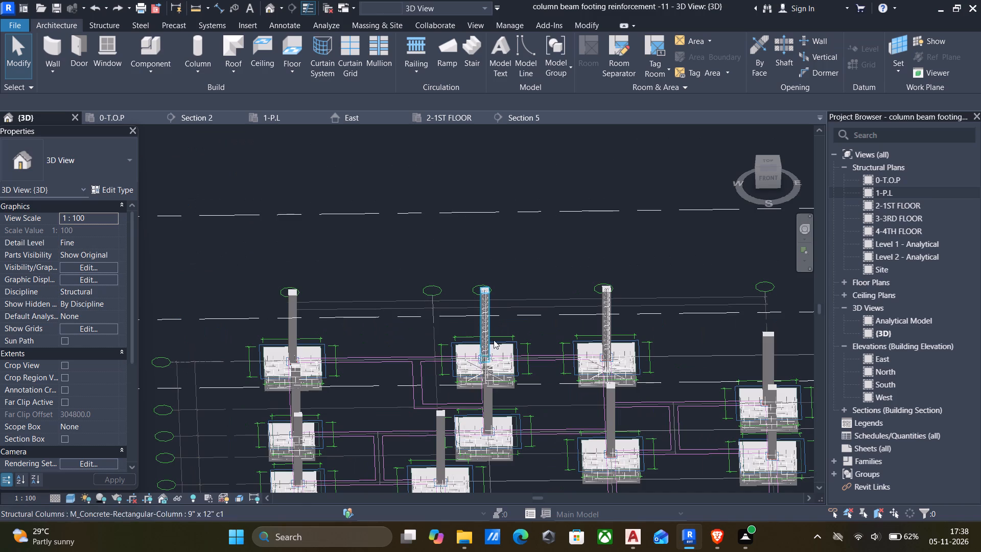
{"action": "scroll", "coordinate": [492, 334], "scroll_direction": "up", "scroll_amount": 5}
{"action": "scroll", "coordinate": [480, 267], "scroll_direction": "up", "scroll_amount": 1}
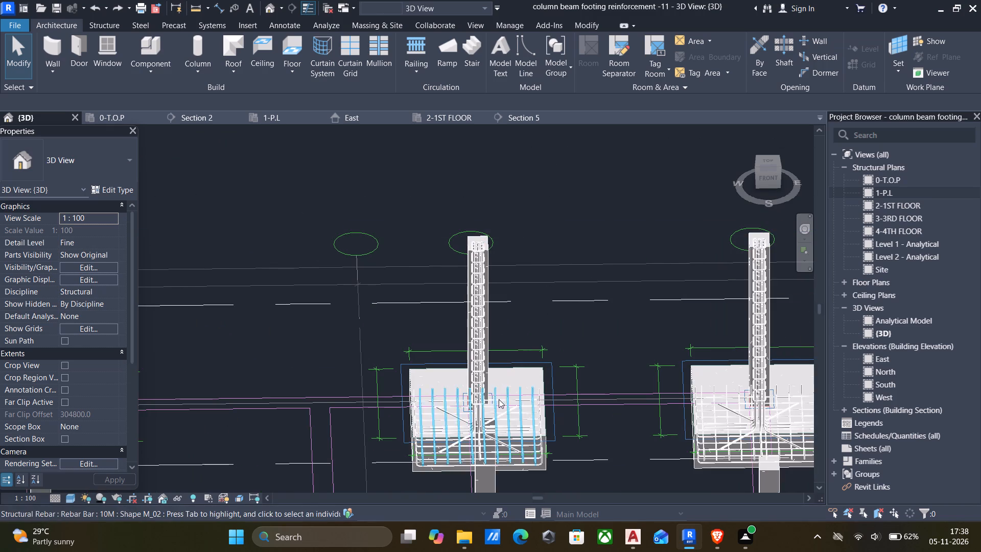
{"action": "scroll", "coordinate": [497, 410], "scroll_direction": "up", "scroll_amount": 3}
{"action": "scroll", "coordinate": [647, 408], "scroll_direction": "down", "scroll_amount": 6}
{"action": "scroll", "coordinate": [524, 380], "scroll_direction": "down", "scroll_amount": 4}
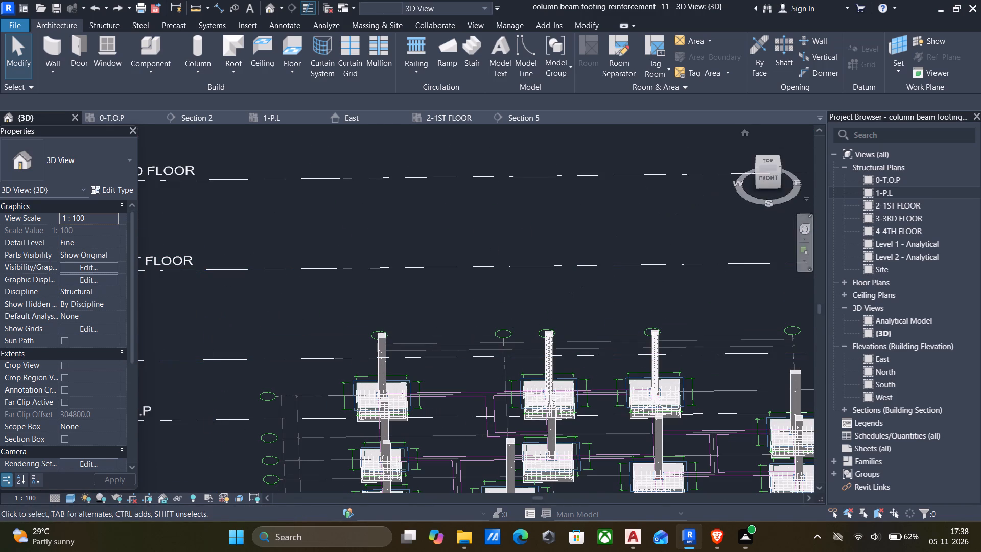
In the 1-P.L plan, move the Section 2 marker from the footing at grid C-1 horizontally to the footing at grid A-1.
{"action": "double_click", "coordinate": [868, 190]}
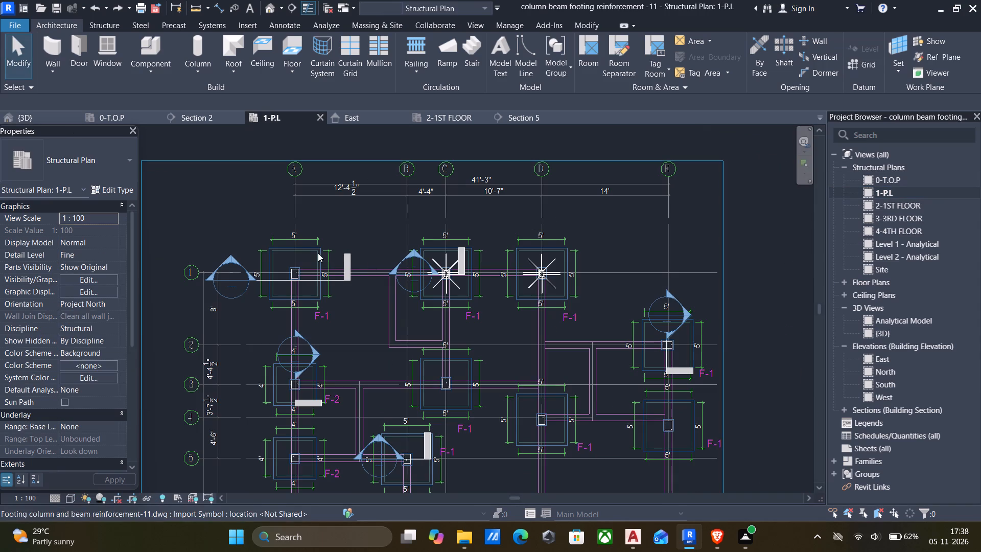
{"action": "scroll", "coordinate": [432, 271], "scroll_direction": "up", "scroll_amount": 4}
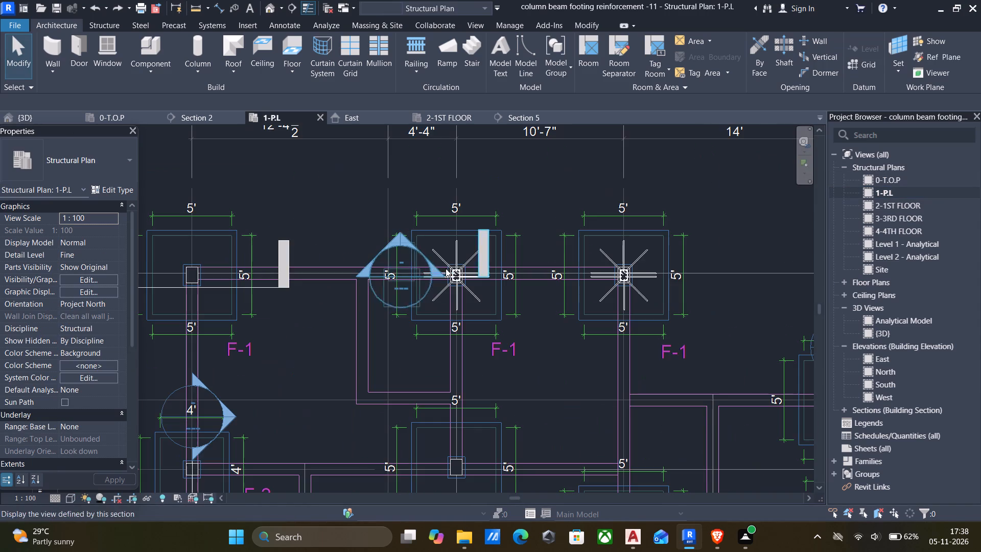
{"action": "left_click", "coordinate": [488, 263]}
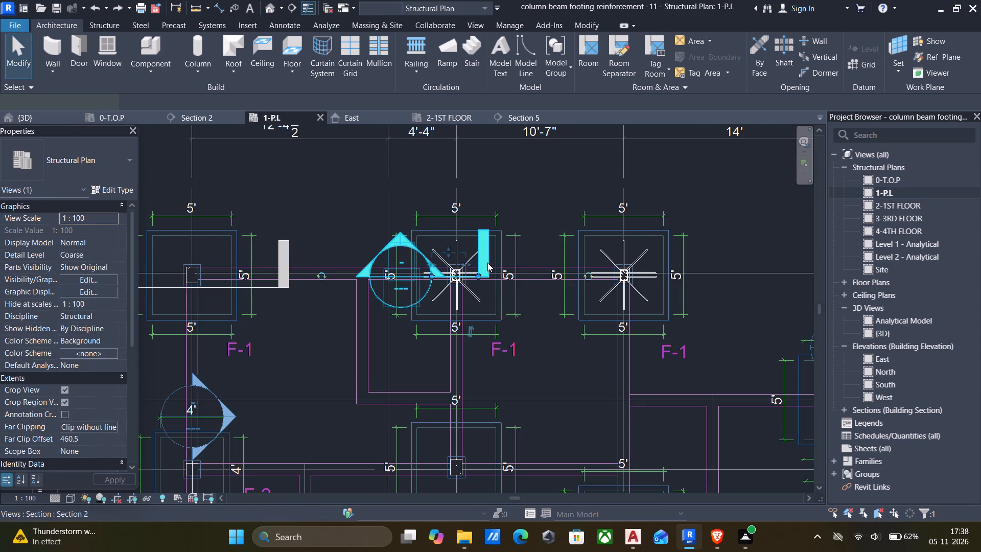
{"action": "scroll", "coordinate": [441, 270], "scroll_direction": "down", "scroll_amount": 4}
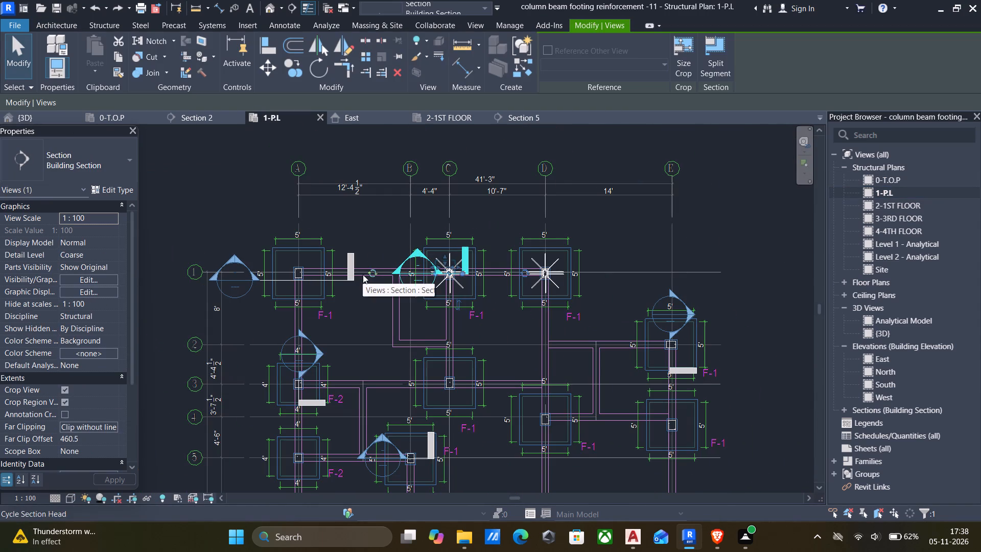
{"action": "type", "text": "mv"}
{"action": "scroll", "coordinate": [392, 273], "scroll_direction": "up", "scroll_amount": 3}
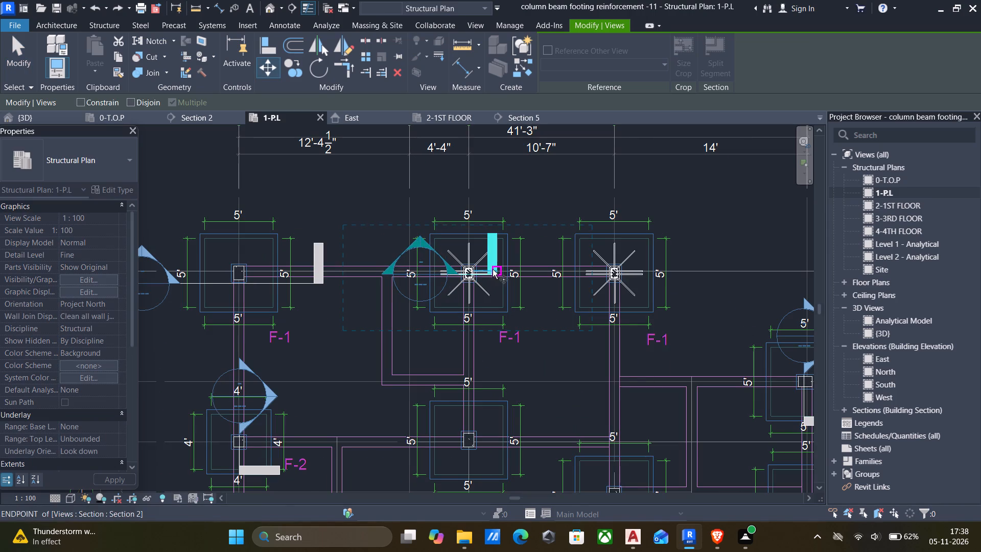
{"action": "left_click", "coordinate": [493, 272]}
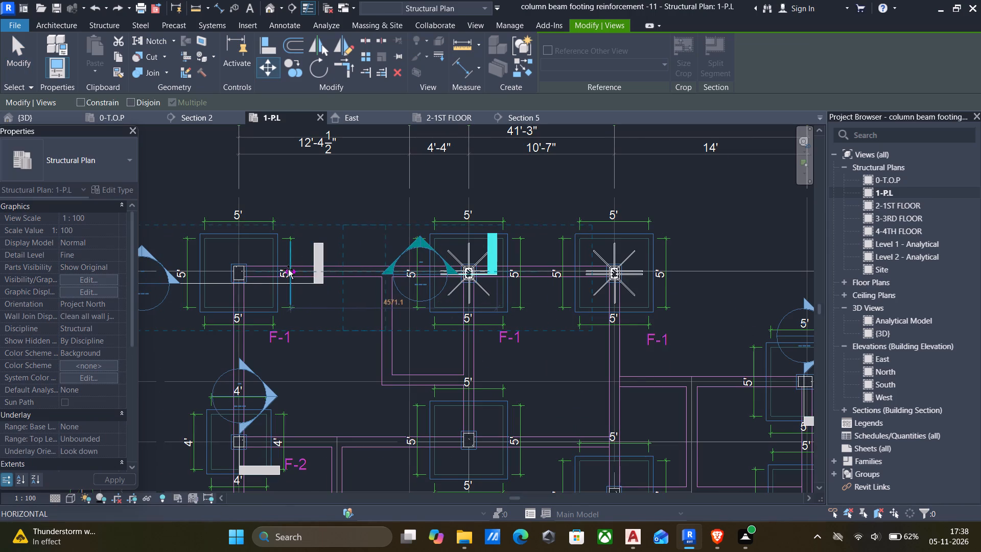
{"action": "left_click", "coordinate": [263, 272]}
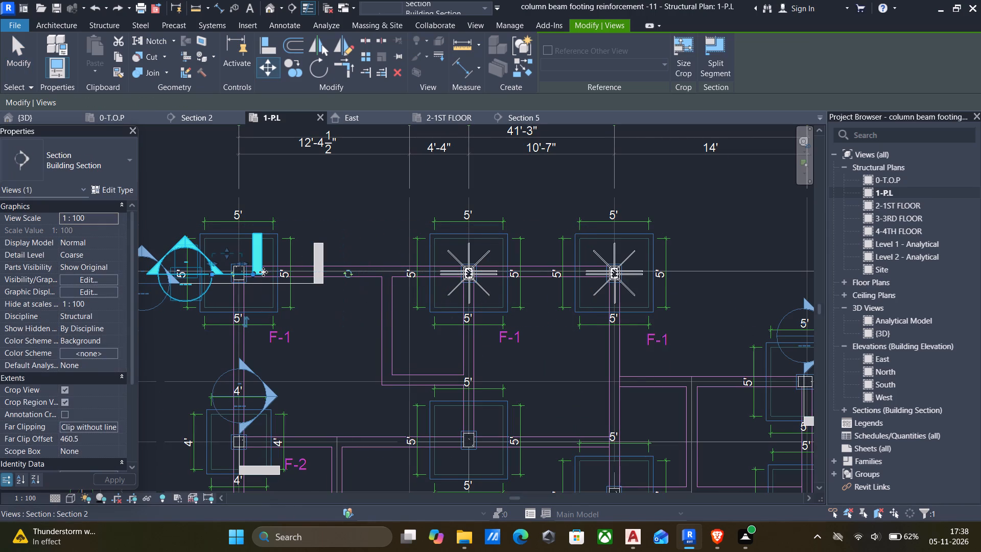
Nudge the Section 2 marker slightly to the right at the grid A-1 footing in the 1-P.L plan.
{"action": "key", "text": "Escape"}
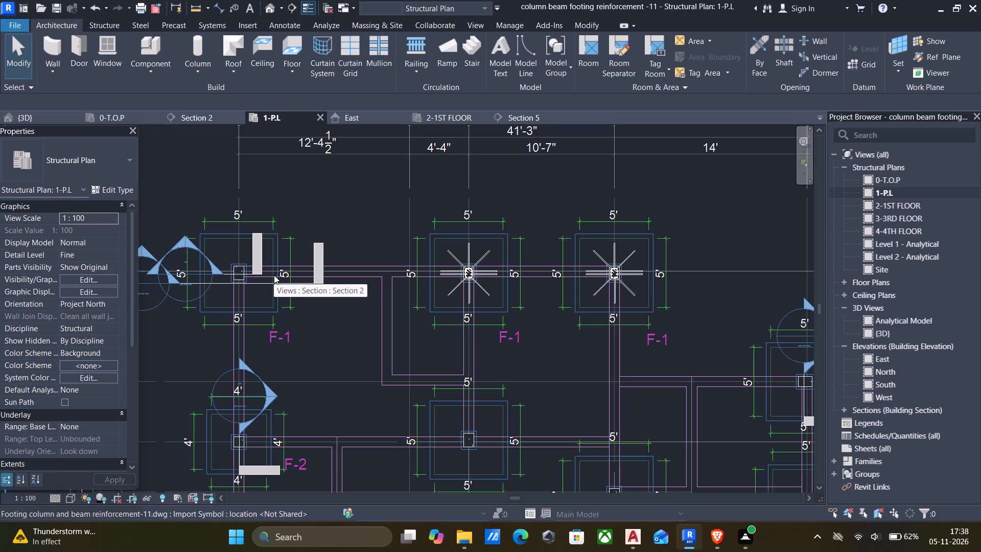
{"action": "key", "text": "Escape"}
{"action": "left_click", "coordinate": [259, 264]}
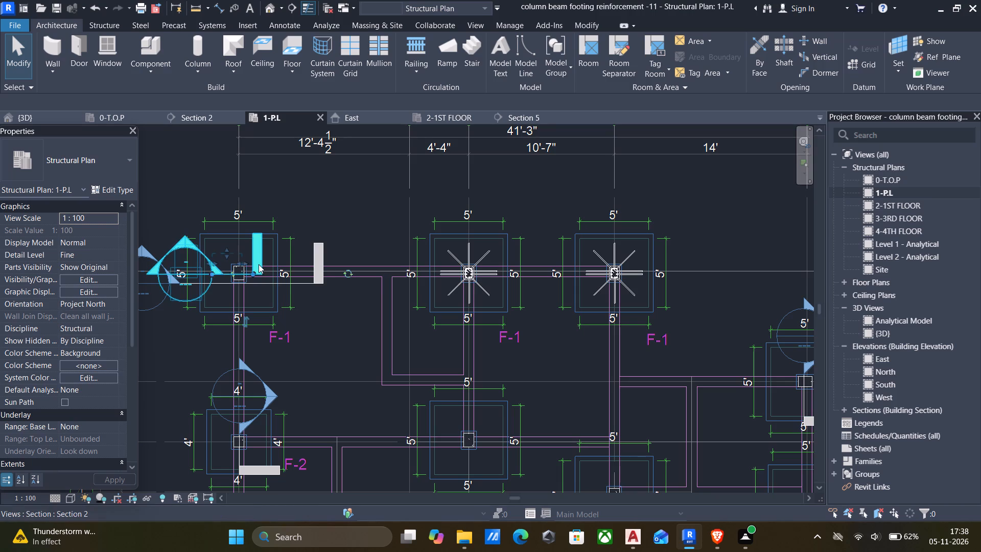
{"action": "key", "text": "Right"}
{"action": "key", "text": "Right"}
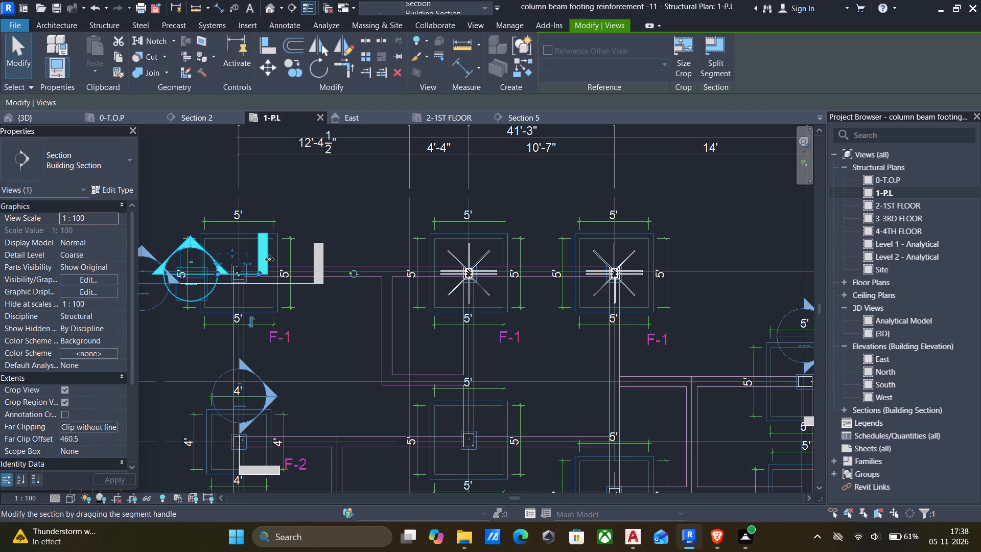
Open the Section 2 view and check the rebar cover setting of the column.
{"action": "right_click", "coordinate": [266, 257]}
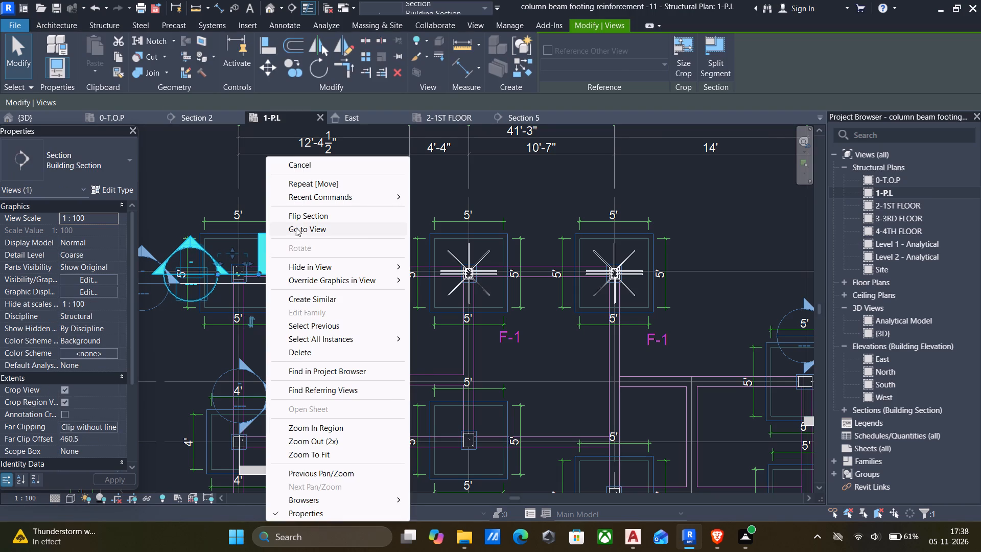
{"action": "left_click", "coordinate": [296, 227]}
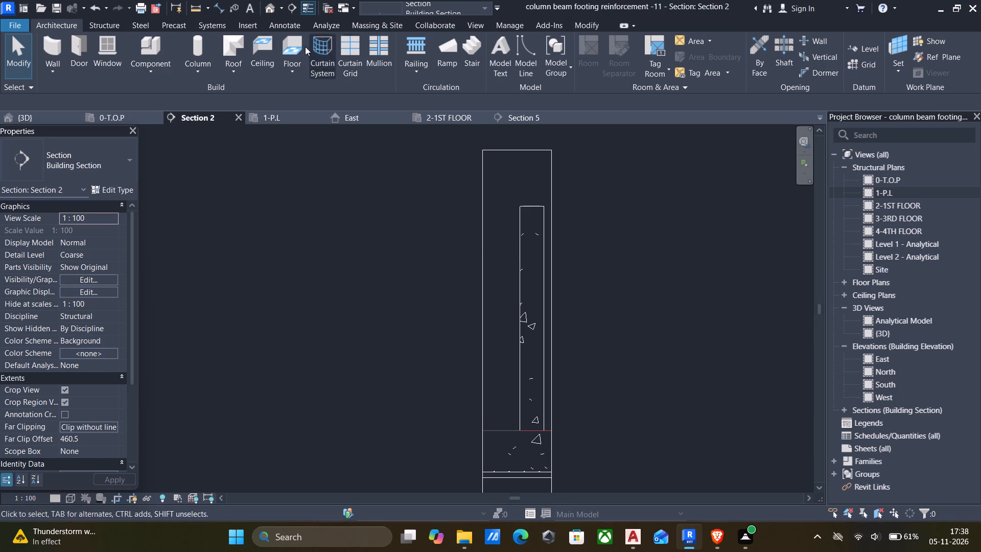
{"action": "left_click", "coordinate": [96, 23]}
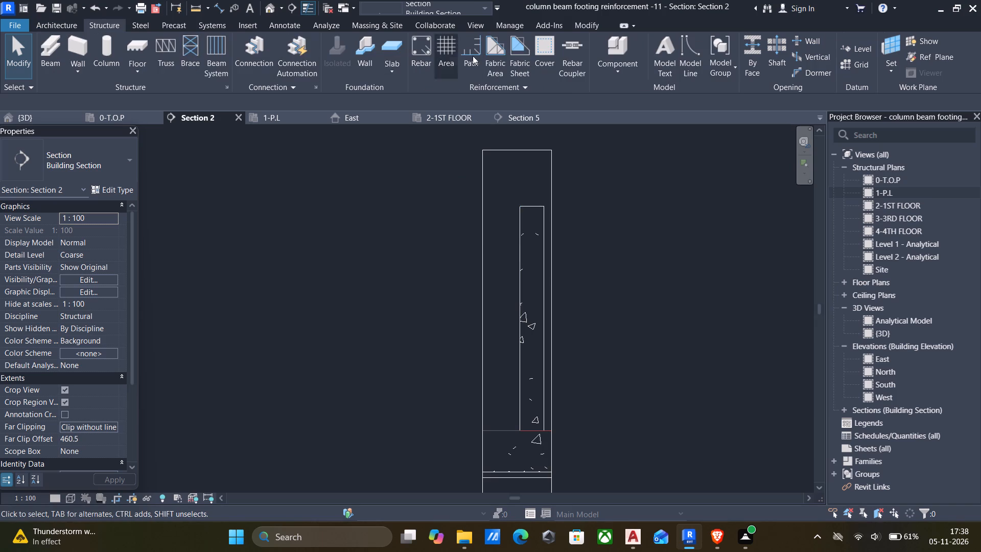
{"action": "left_click", "coordinate": [541, 41]}
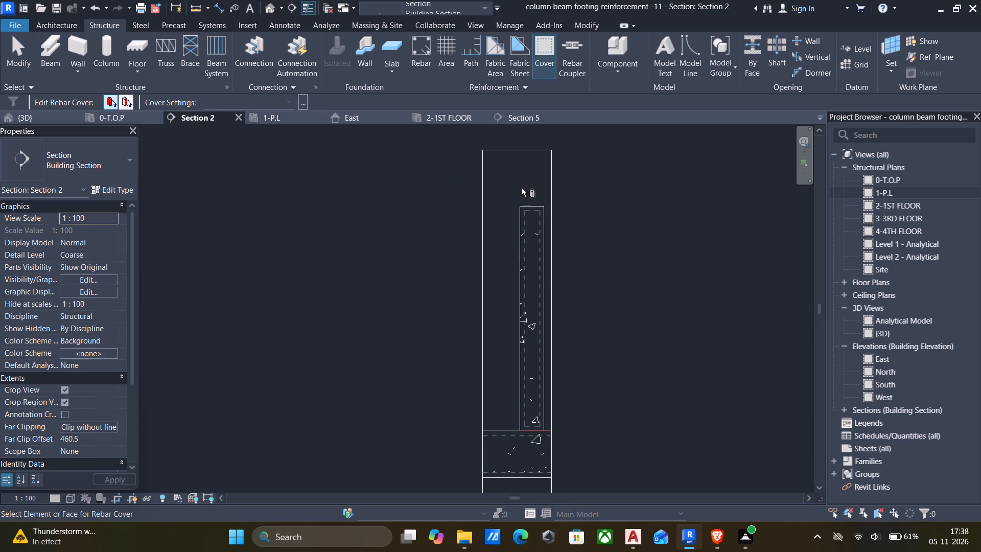
{"action": "left_click", "coordinate": [535, 204]}
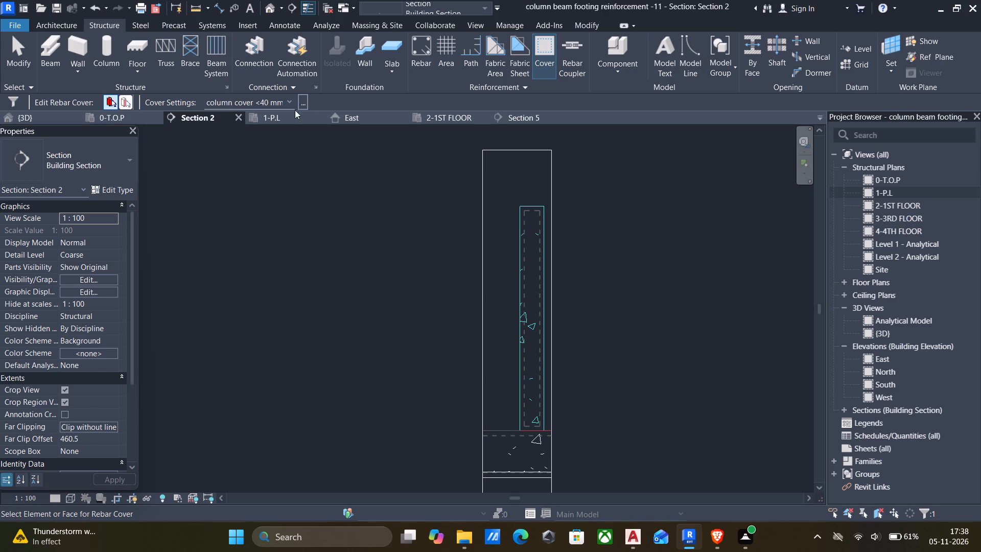
Place a 10M stirrup of shape M_T1 near the top of the column, using Far Cover Reference as the placement plane.
{"action": "left_click", "coordinate": [418, 50]}
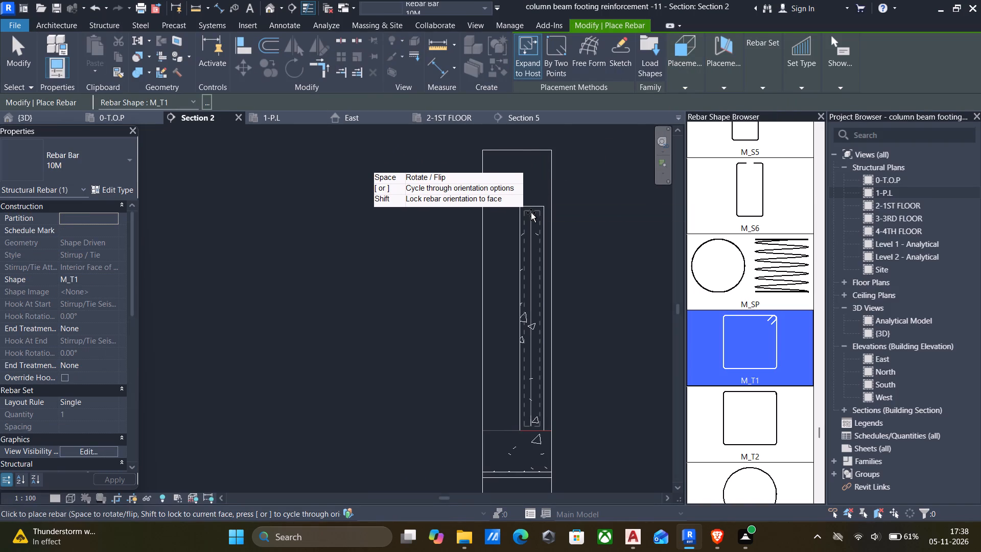
{"action": "left_click", "coordinate": [686, 83]}
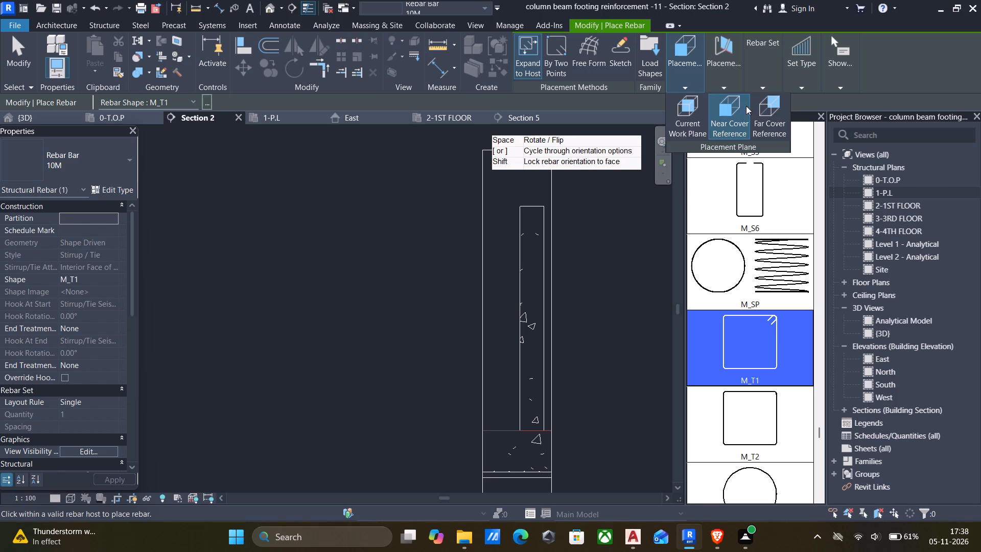
{"action": "left_click", "coordinate": [774, 116]}
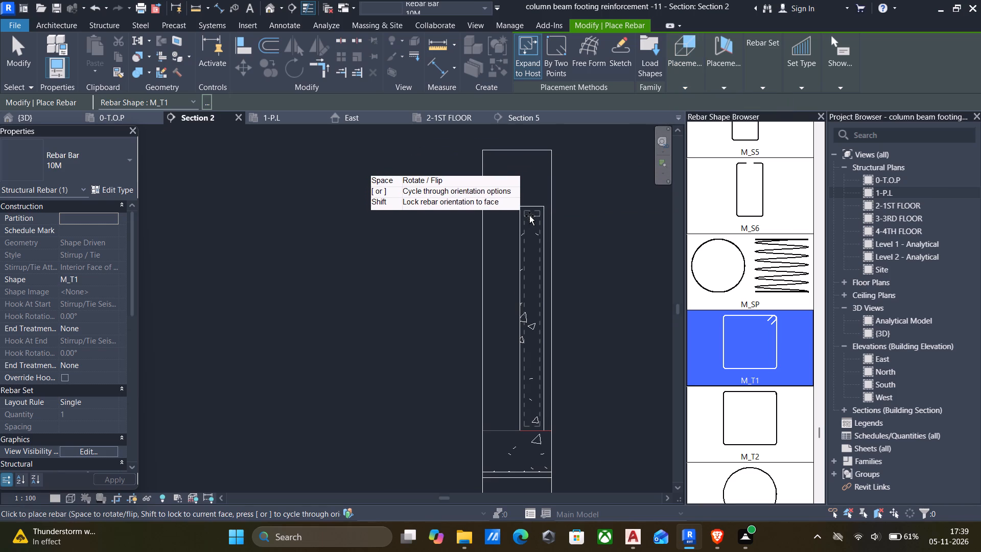
{"action": "scroll", "coordinate": [529, 215], "scroll_direction": "up", "scroll_amount": 6}
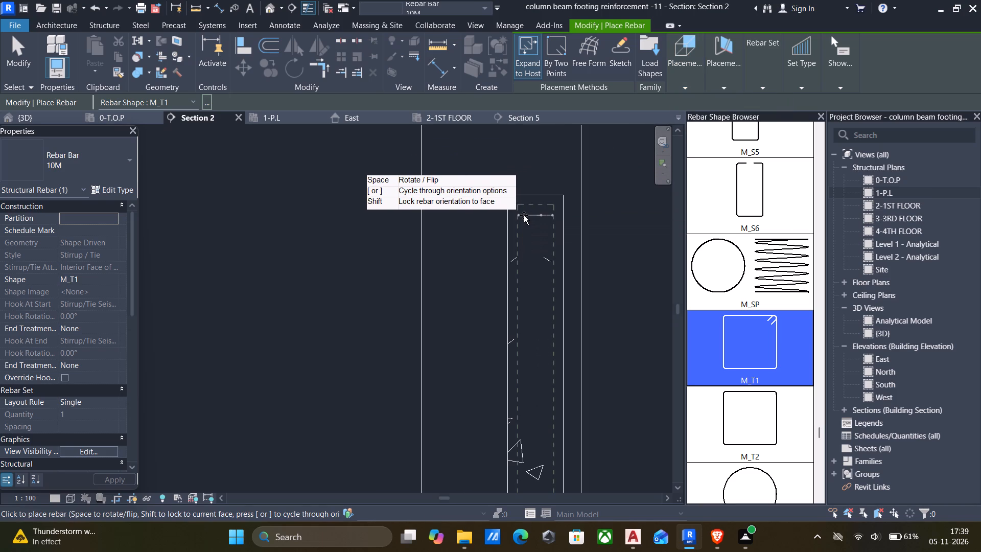
{"action": "left_click", "coordinate": [524, 214]}
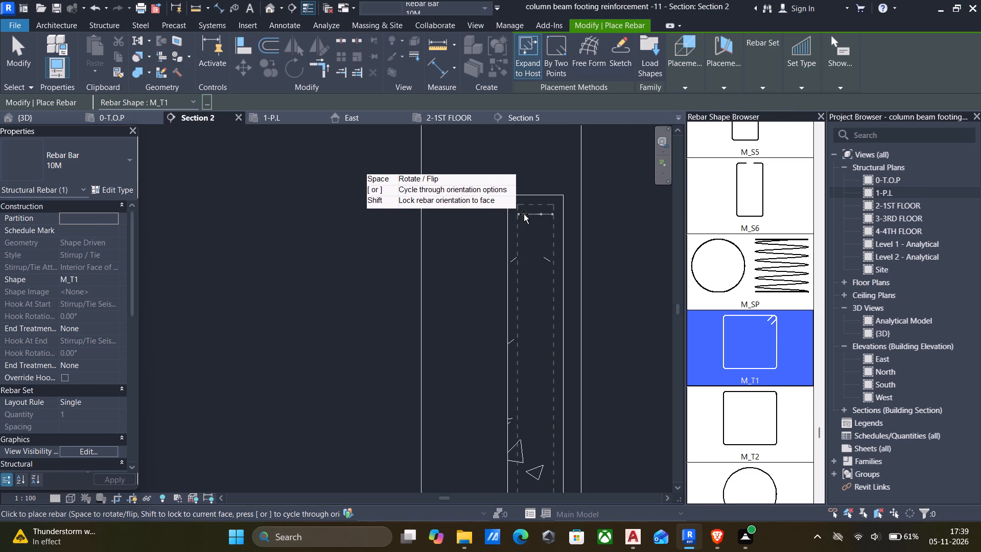
{"action": "key", "text": "Escape"}
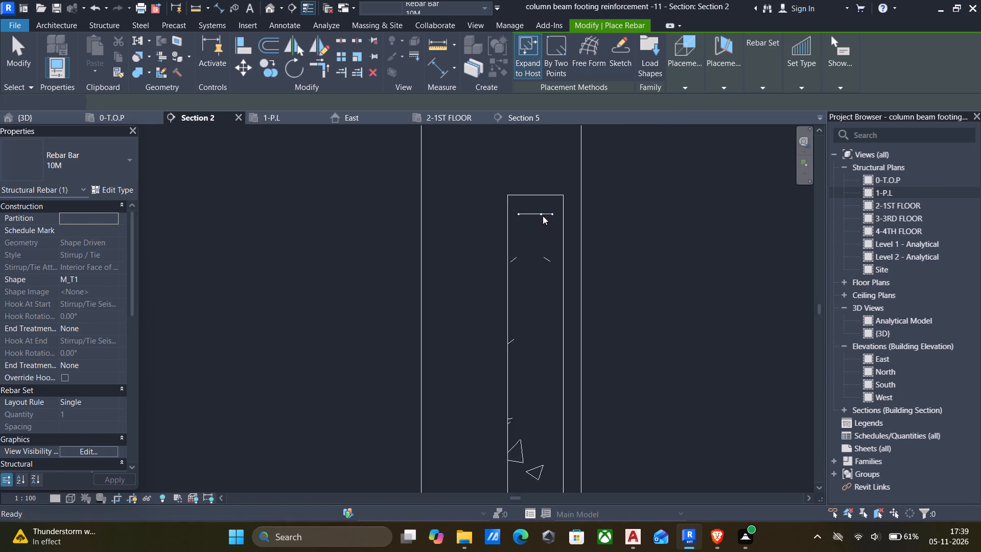
Distribute the new stirrup along the column with the Maximum Spacing layout at 6" spacing.
{"action": "scroll", "coordinate": [544, 216], "scroll_direction": "up", "scroll_amount": 3}
{"action": "left_click", "coordinate": [543, 213]}
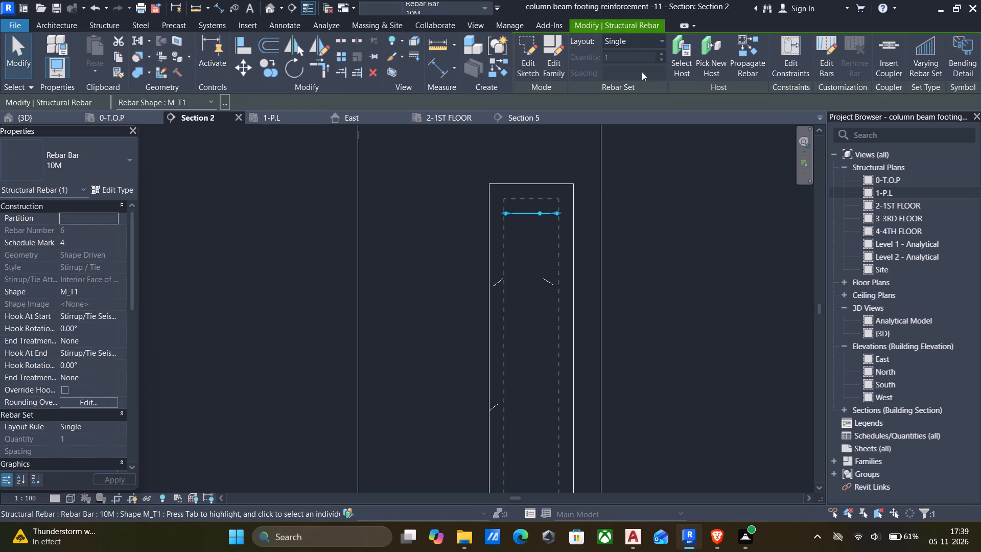
{"action": "left_click", "coordinate": [657, 44]}
{"action": "left_click", "coordinate": [639, 83]}
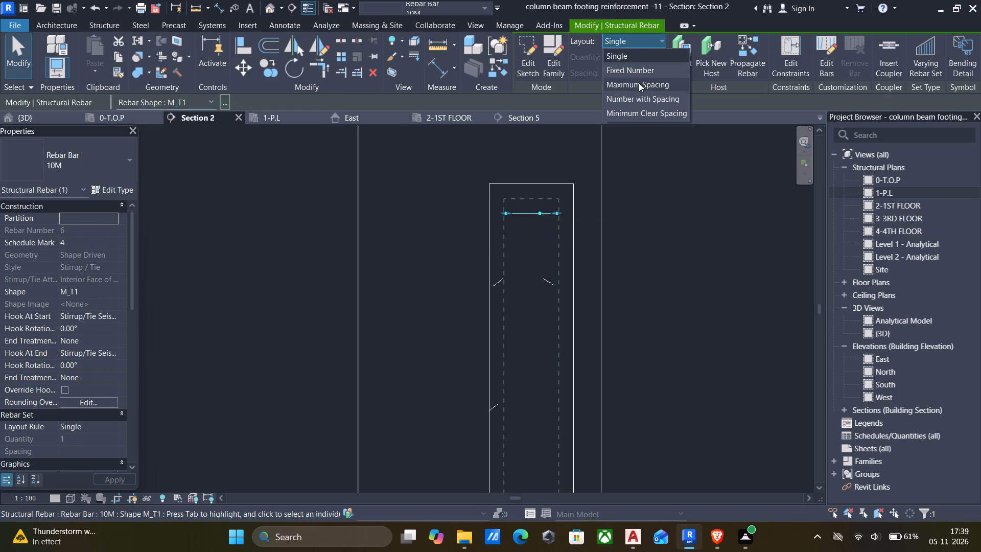
{"action": "left_click_drag", "start_coordinate": [657, 76], "coordinate": [545, 81]}
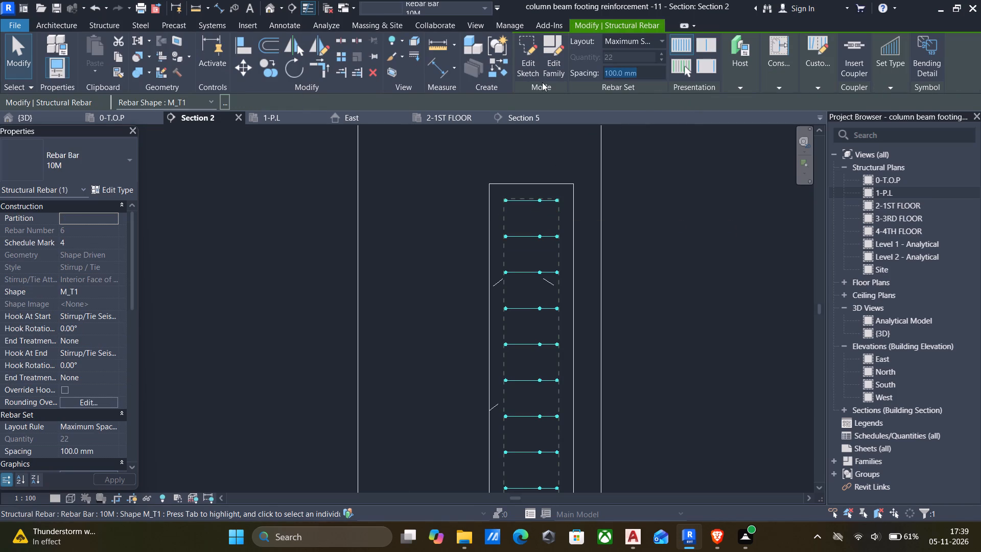
{"action": "key", "text": "6"}
{"action": "key", "text": "shift+quotedbl"}
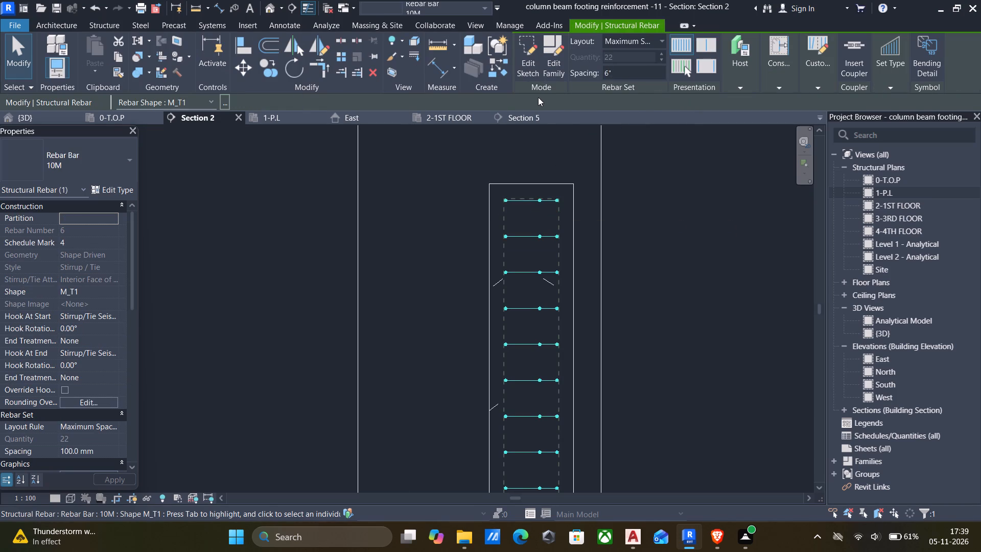
{"action": "key", "text": "Return"}
{"action": "scroll", "coordinate": [502, 197], "scroll_direction": "down", "scroll_amount": 4}
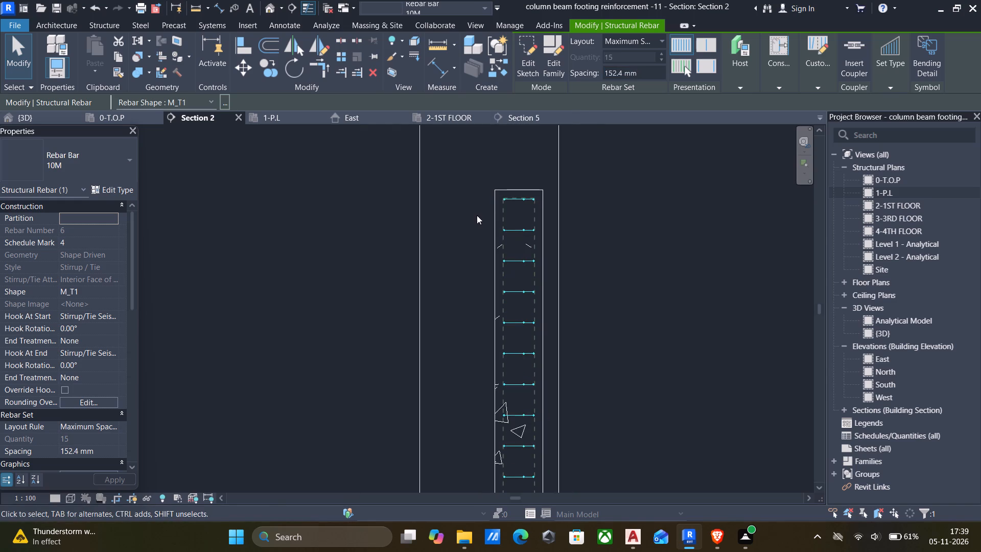
{"action": "scroll", "coordinate": [477, 213], "scroll_direction": "down", "scroll_amount": 6}
{"action": "scroll", "coordinate": [494, 355], "scroll_direction": "up", "scroll_amount": 3}
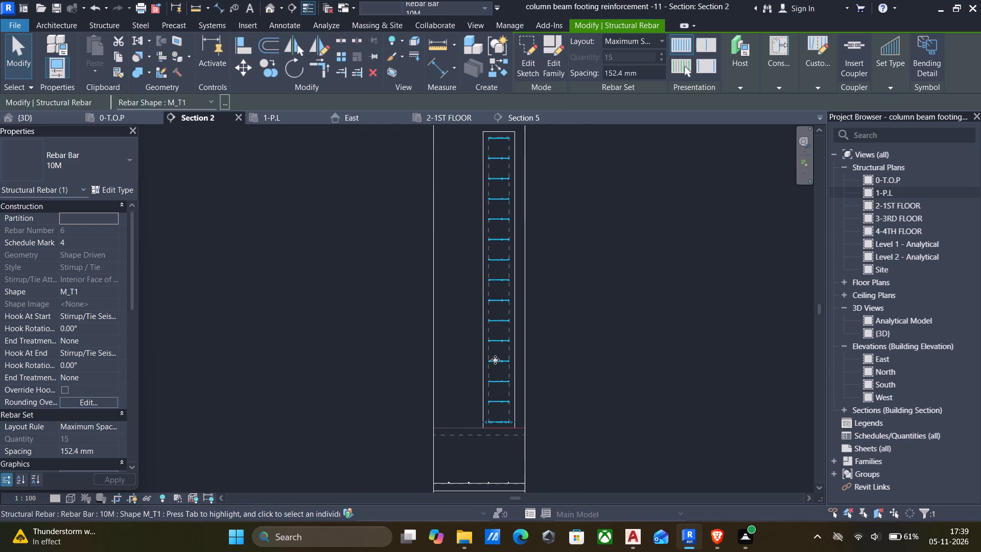
{"action": "middle_click_drag", "start_coordinate": [491, 361], "coordinate": [477, 345]}
{"action": "key", "text": "Escape"}
Set the column's stirrup set to show unobscured in the {3D} view through its view visibility states.
{"action": "scroll", "coordinate": [478, 404], "scroll_direction": "up", "scroll_amount": 2}
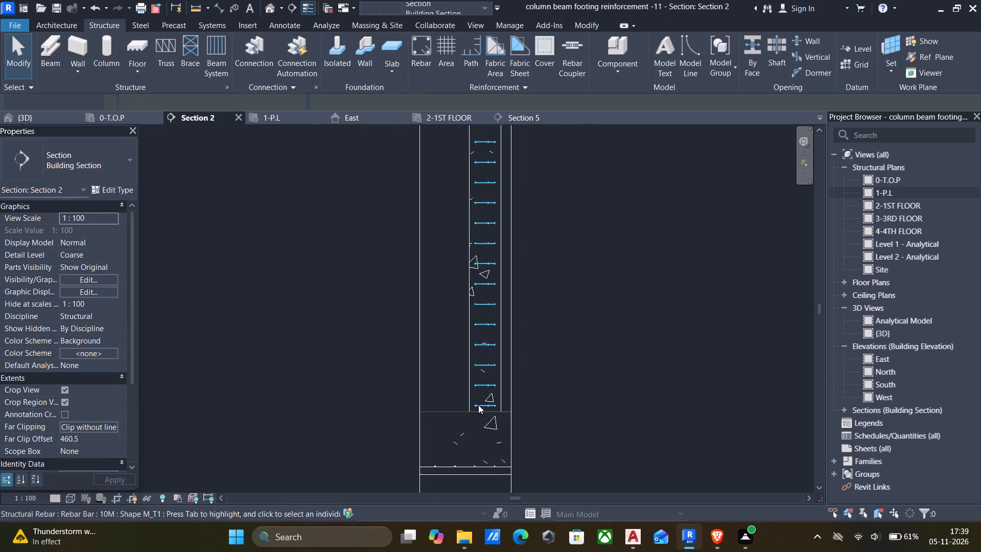
{"action": "scroll", "coordinate": [478, 405], "scroll_direction": "up", "scroll_amount": 1}
{"action": "middle_click_drag", "start_coordinate": [479, 404], "coordinate": [418, 340]}
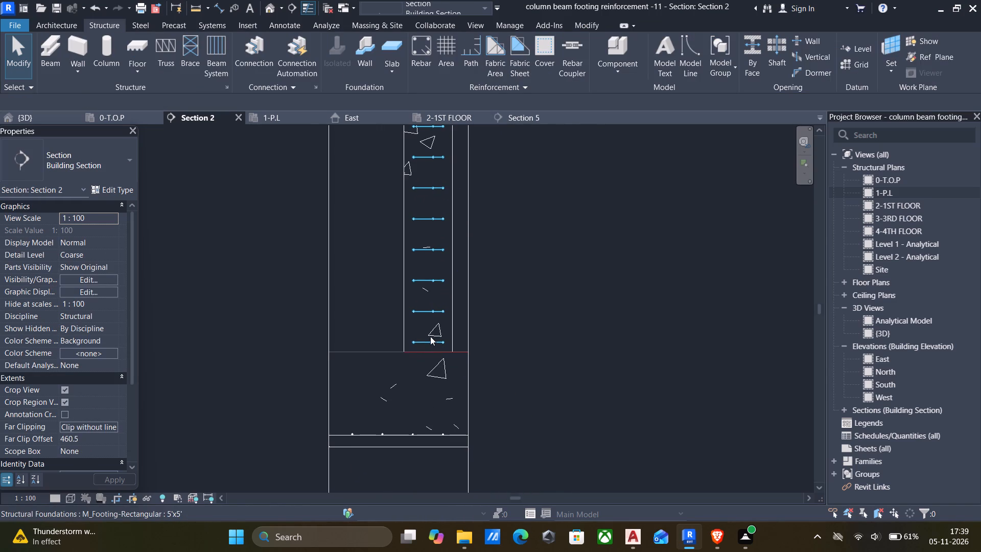
{"action": "left_click", "coordinate": [429, 339]}
{"action": "scroll", "coordinate": [417, 347], "scroll_direction": "down", "scroll_amount": 3}
{"action": "scroll", "coordinate": [515, 336], "scroll_direction": "down", "scroll_amount": 3}
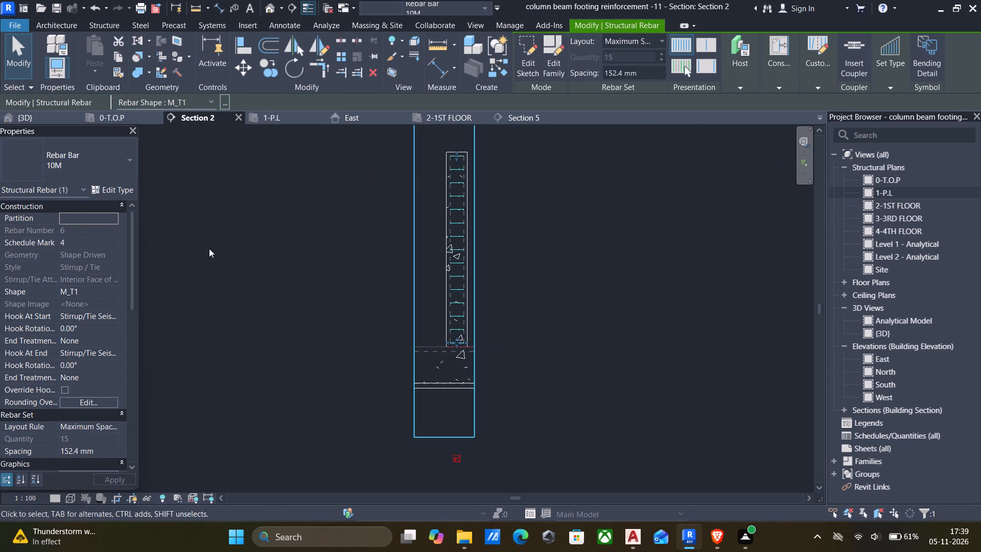
{"action": "scroll", "coordinate": [111, 332], "scroll_direction": "down", "scroll_amount": 3}
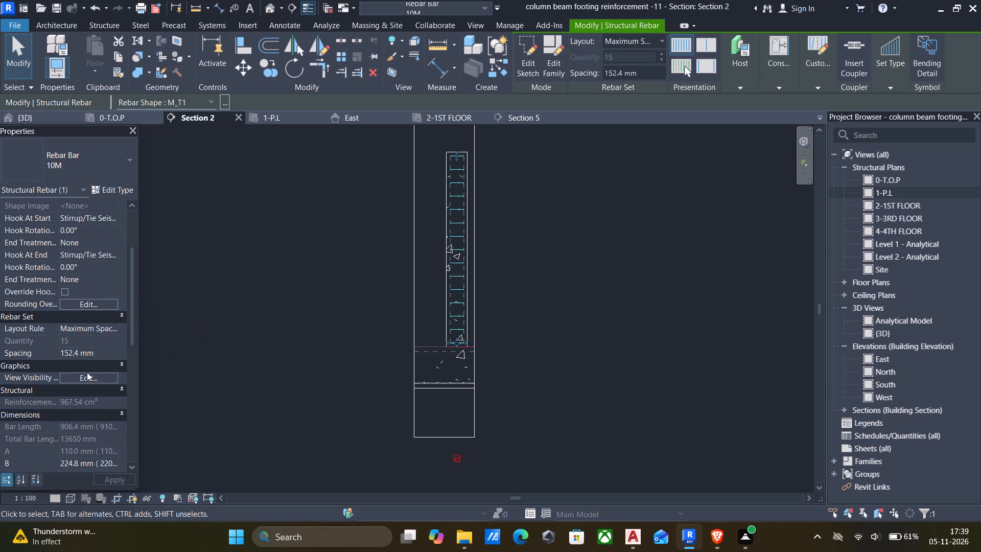
{"action": "left_click", "coordinate": [85, 380]}
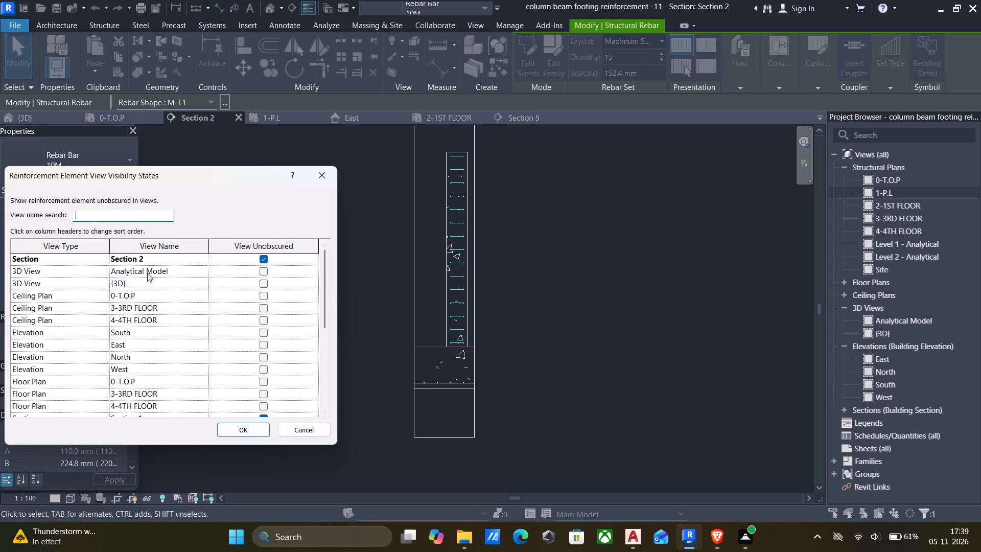
{"action": "left_click", "coordinate": [260, 284]}
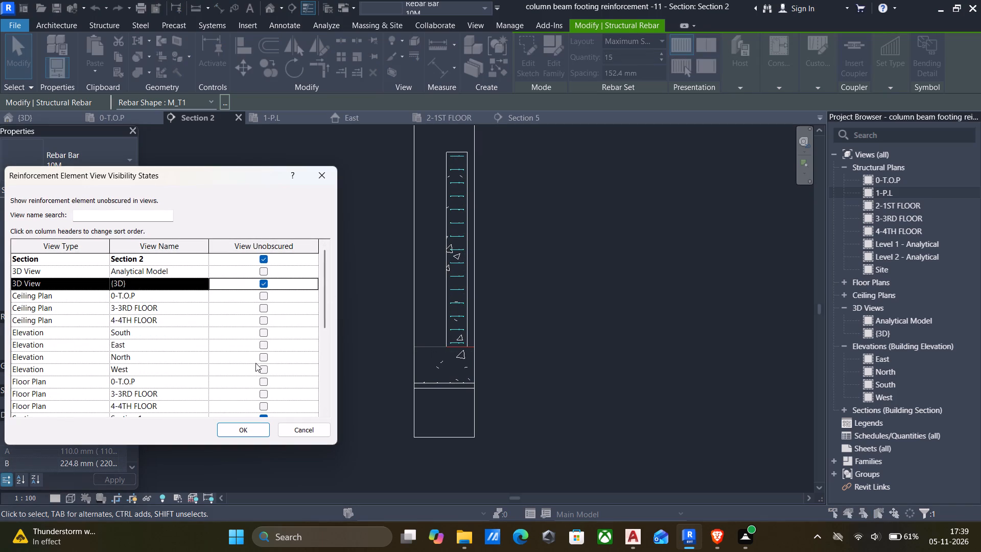
{"action": "left_click", "coordinate": [251, 427]}
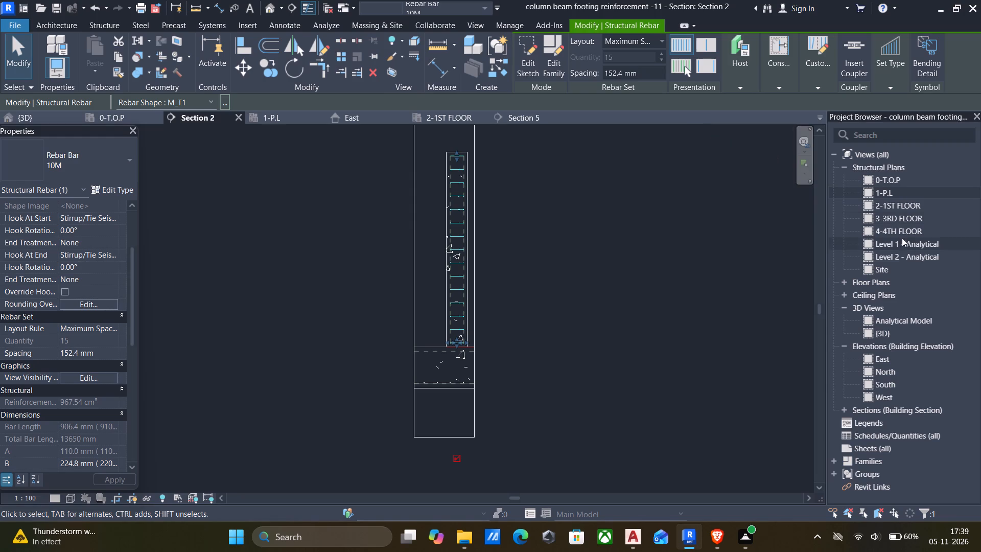
Examine the stirrups of the grid A-1 column against the other columns in the 3D view.
{"action": "left_click", "coordinate": [268, 8]}
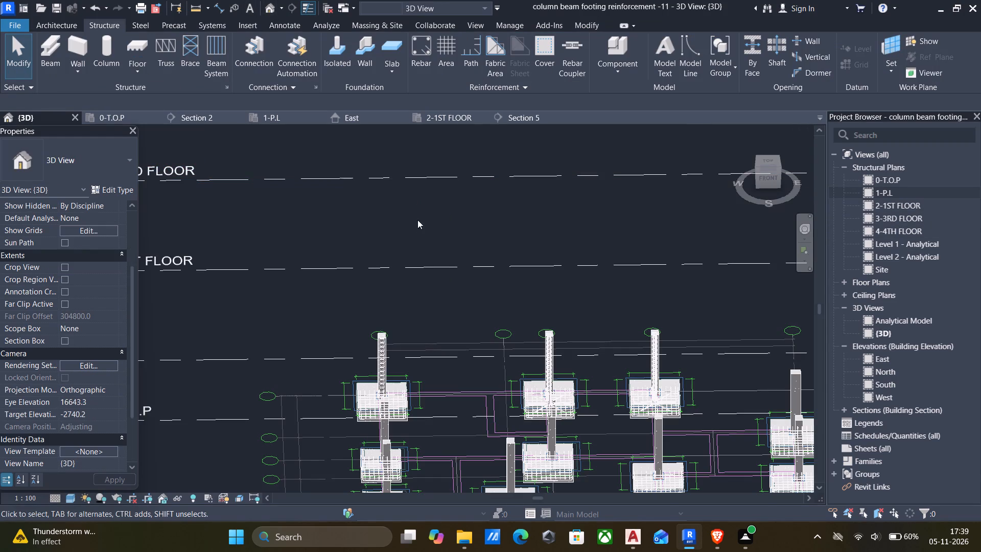
{"action": "scroll", "coordinate": [410, 328], "scroll_direction": "up", "scroll_amount": 5}
{"action": "scroll", "coordinate": [349, 384], "scroll_direction": "up", "scroll_amount": 5}
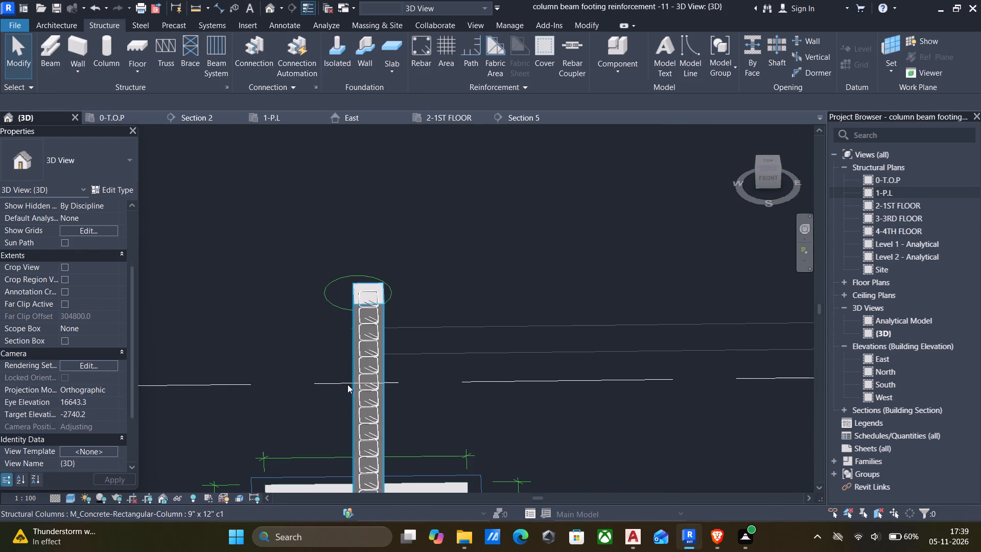
{"action": "scroll", "coordinate": [367, 304], "scroll_direction": "down", "scroll_amount": 6}
{"action": "scroll", "coordinate": [412, 196], "scroll_direction": "down", "scroll_amount": 5}
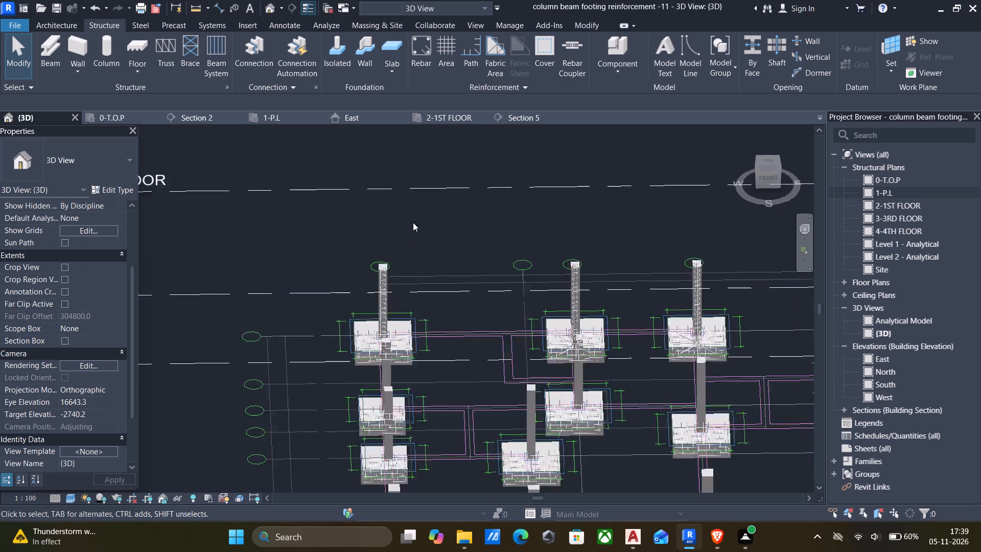
{"action": "scroll", "coordinate": [413, 222], "scroll_direction": "down", "scroll_amount": 9}
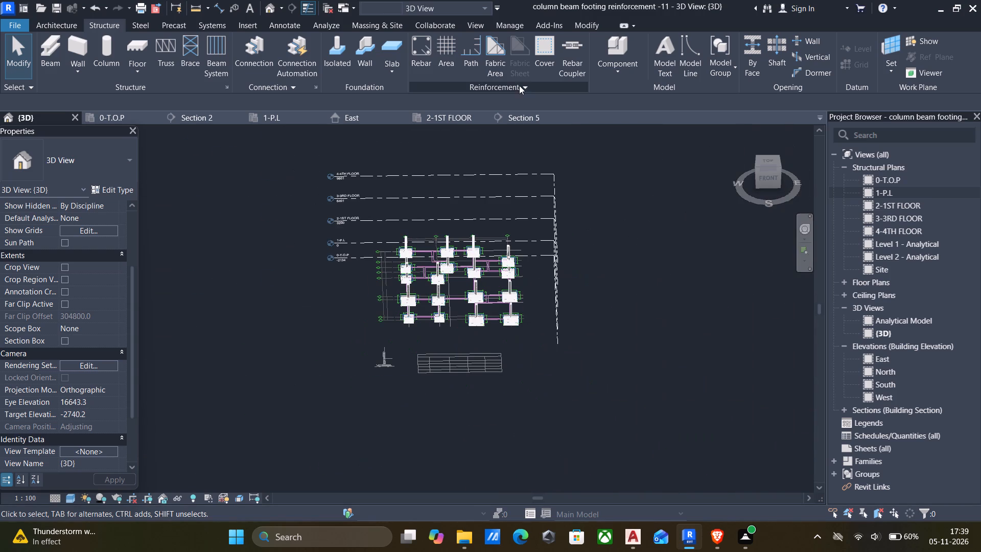
In the 1-P.L structural plan, set the grid A-1 column's stirrup set to show unobscured in that view.
{"action": "double_click", "coordinate": [867, 190]}
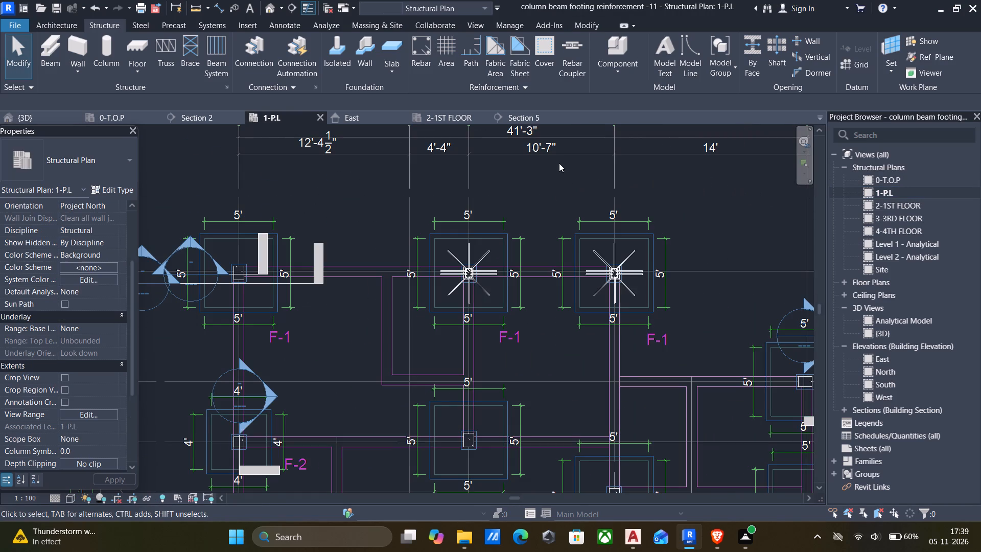
{"action": "scroll", "coordinate": [224, 273], "scroll_direction": "up", "scroll_amount": 4}
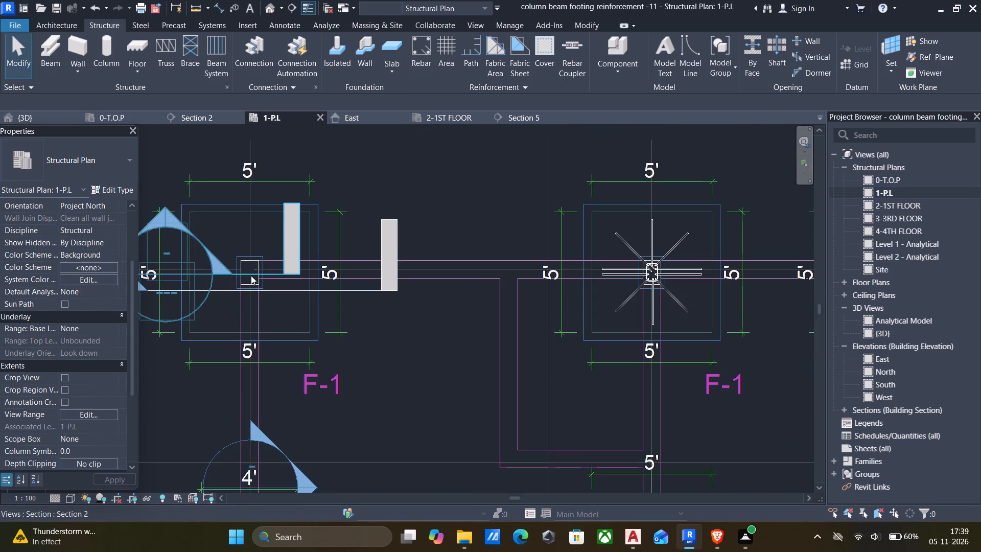
{"action": "left_click", "coordinate": [250, 280]}
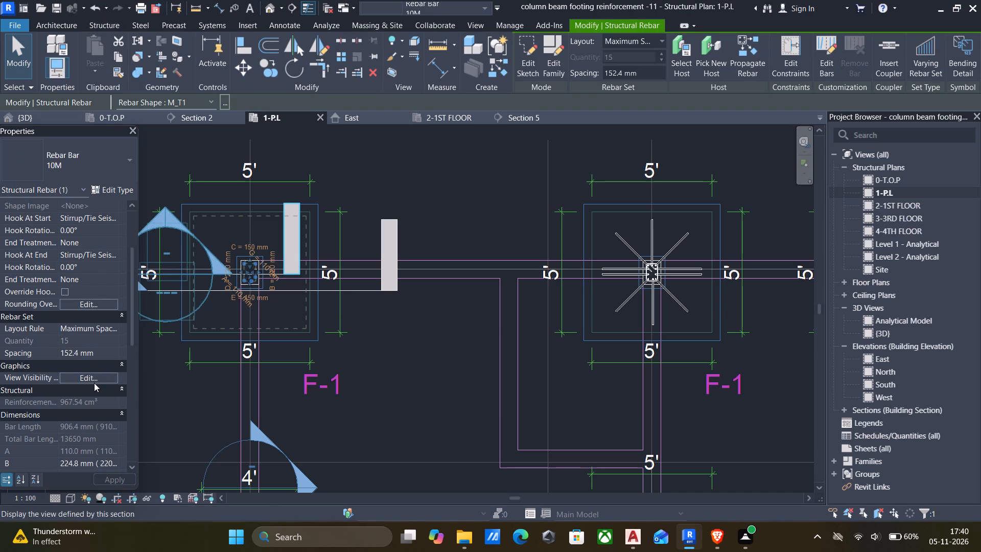
{"action": "left_click", "coordinate": [89, 377]}
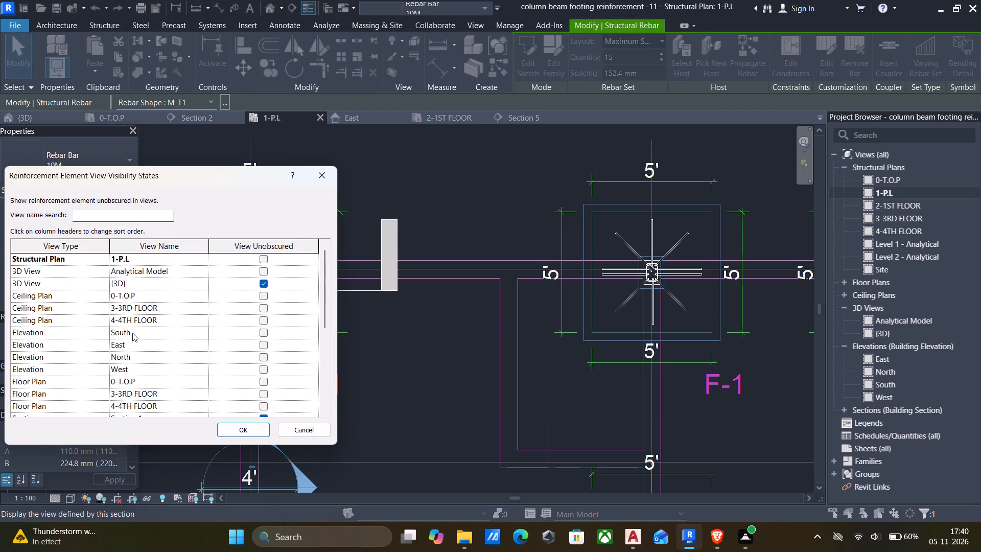
{"action": "scroll", "coordinate": [151, 345], "scroll_direction": "down", "scroll_amount": 1}
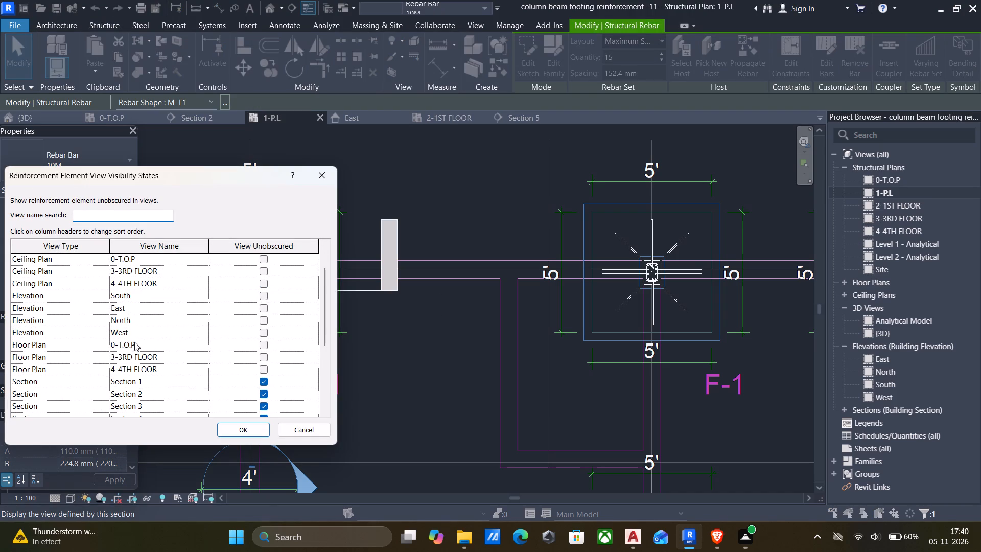
{"action": "scroll", "coordinate": [167, 374], "scroll_direction": "down", "scroll_amount": 3}
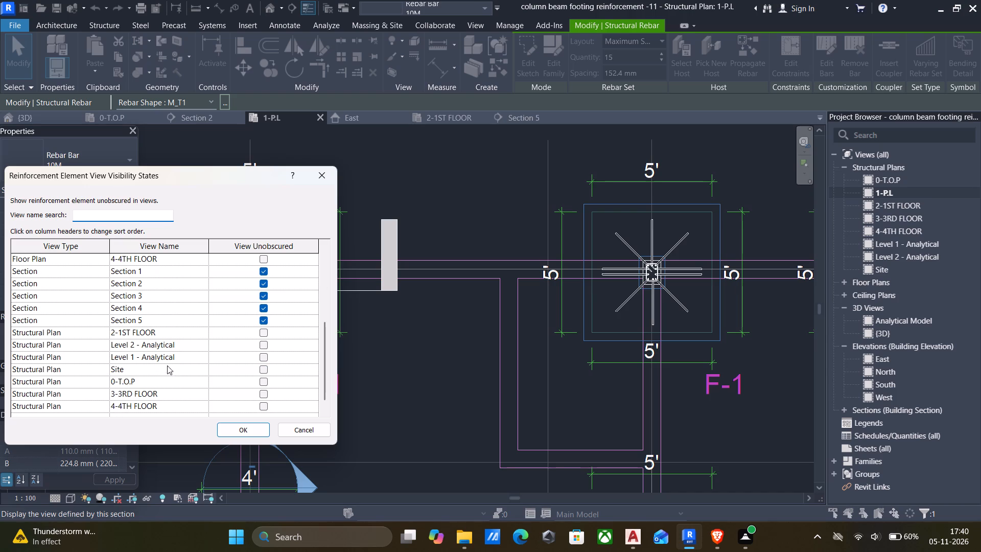
{"action": "scroll", "coordinate": [159, 351], "scroll_direction": "up", "scroll_amount": 11}
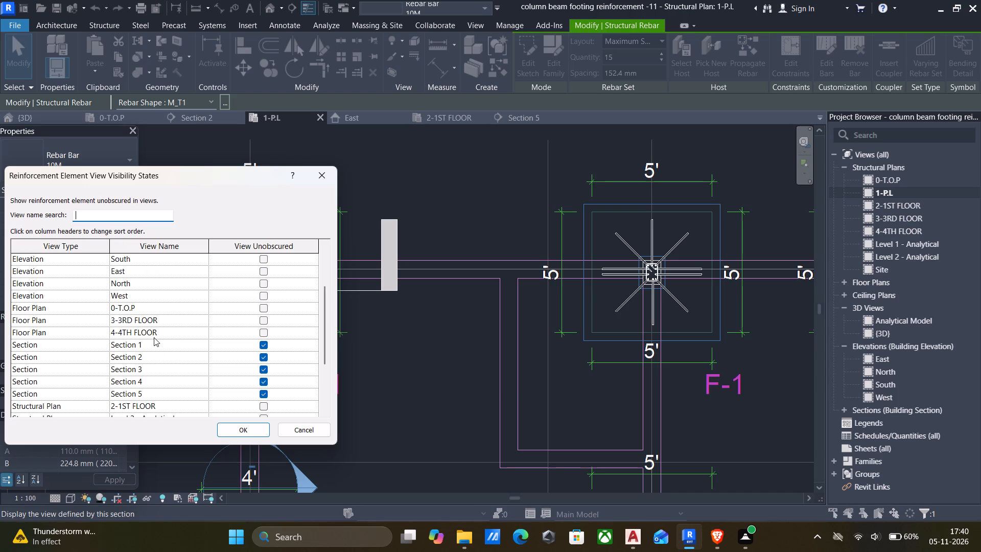
{"action": "scroll", "coordinate": [153, 338], "scroll_direction": "down", "scroll_amount": 13}
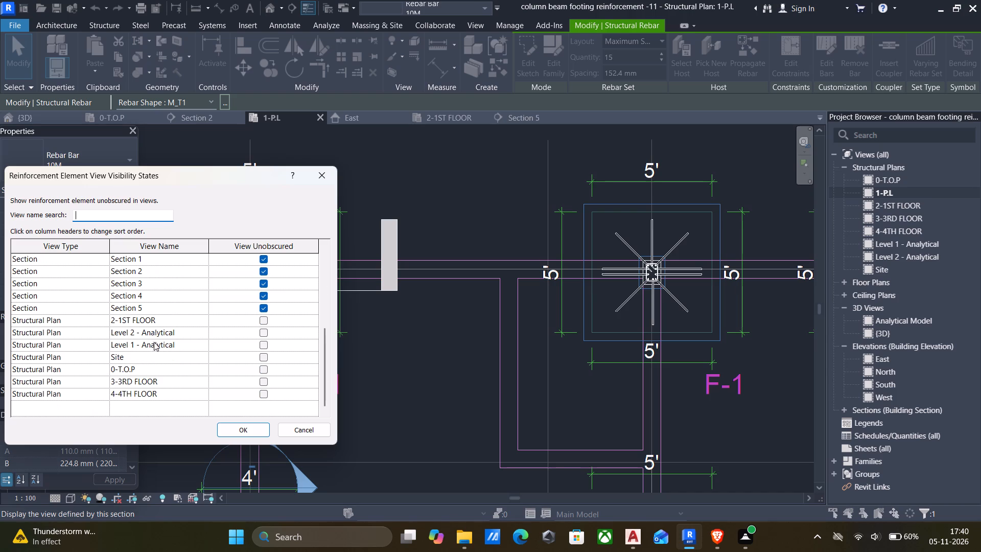
{"action": "scroll", "coordinate": [163, 338], "scroll_direction": "up", "scroll_amount": 2}
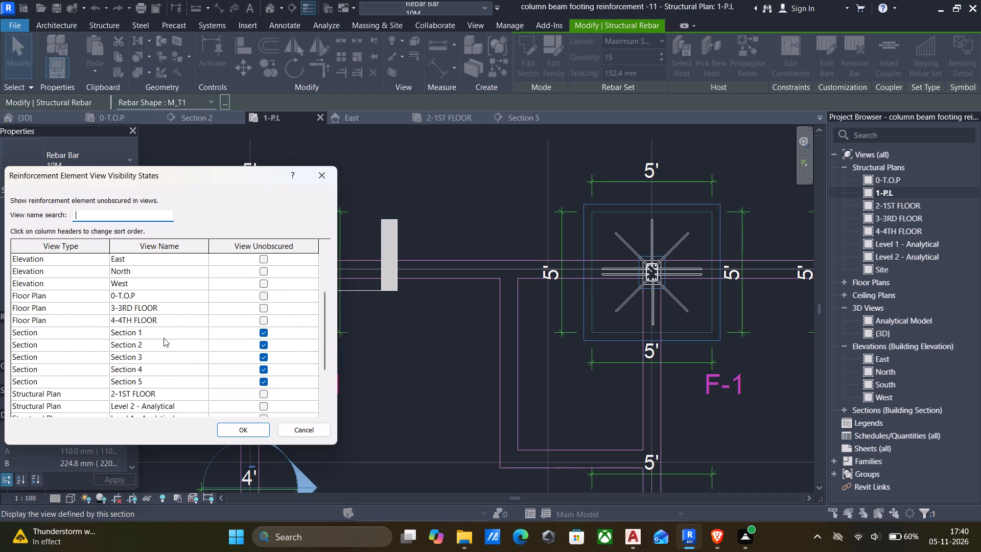
{"action": "scroll", "coordinate": [139, 312], "scroll_direction": "up", "scroll_amount": 4}
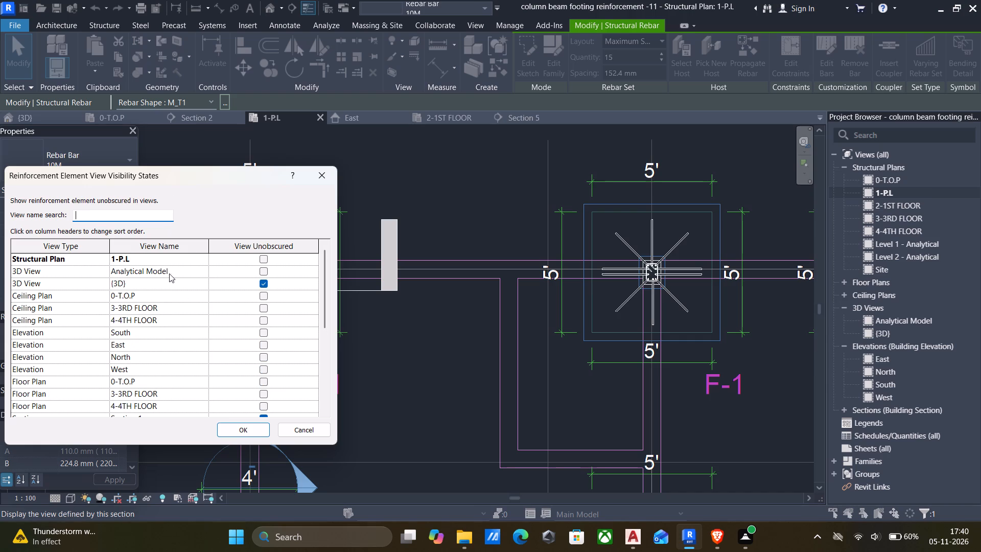
{"action": "left_click", "coordinate": [263, 260]}
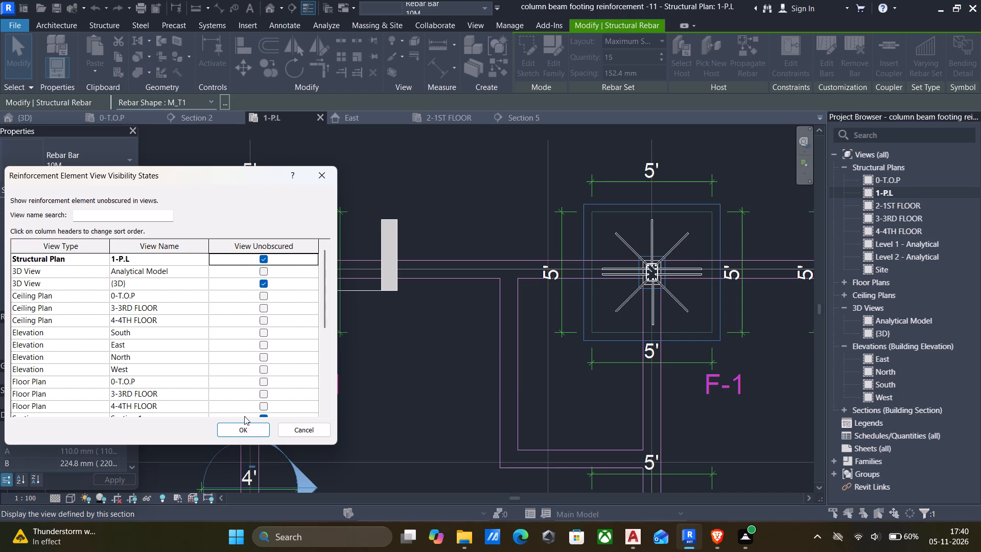
{"action": "left_click", "coordinate": [243, 432]}
{"action": "scroll", "coordinate": [264, 282], "scroll_direction": "up", "scroll_amount": 5}
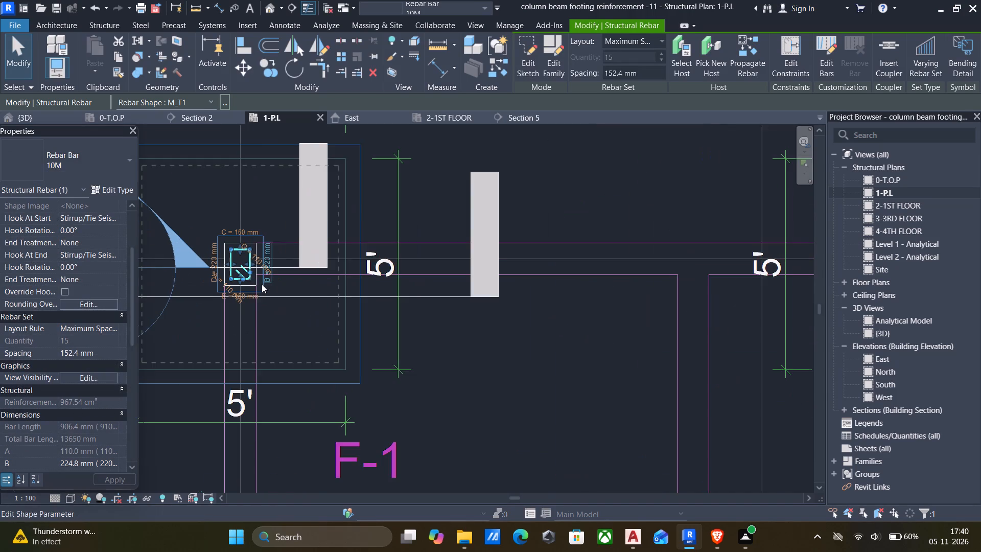
{"action": "key", "text": "Escape"}
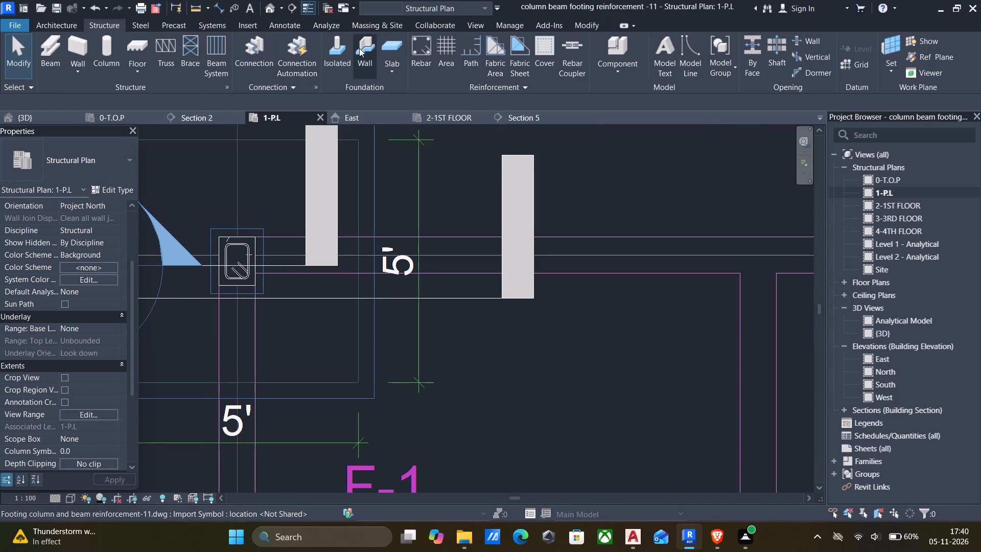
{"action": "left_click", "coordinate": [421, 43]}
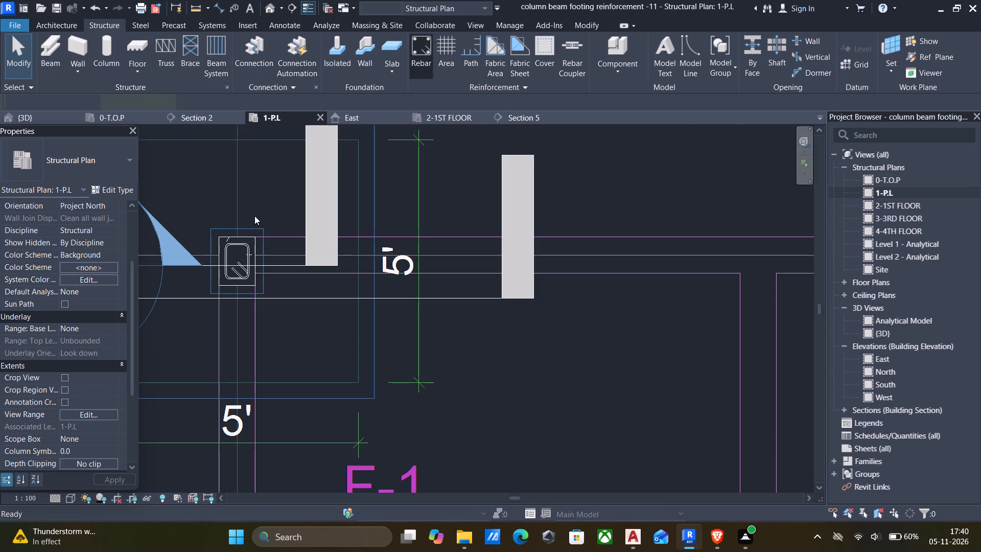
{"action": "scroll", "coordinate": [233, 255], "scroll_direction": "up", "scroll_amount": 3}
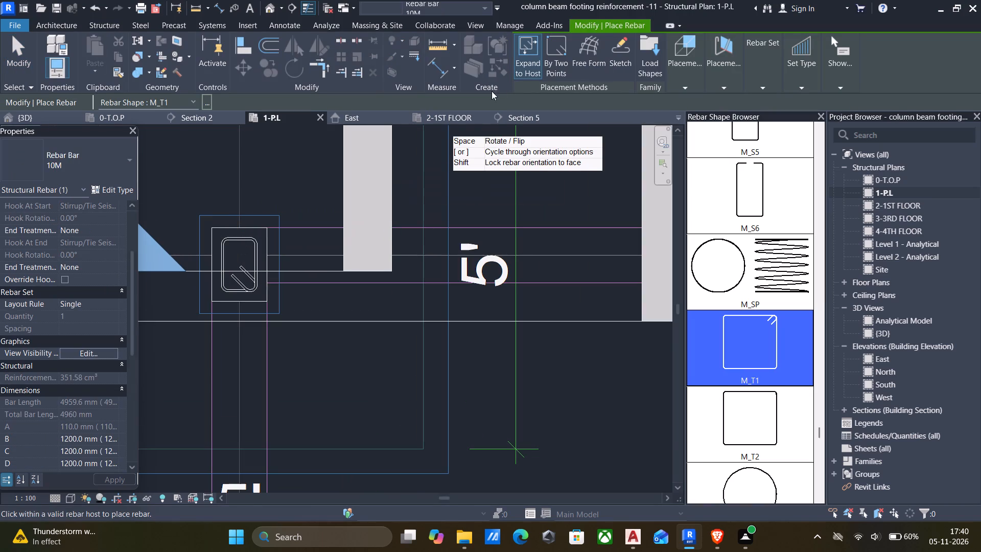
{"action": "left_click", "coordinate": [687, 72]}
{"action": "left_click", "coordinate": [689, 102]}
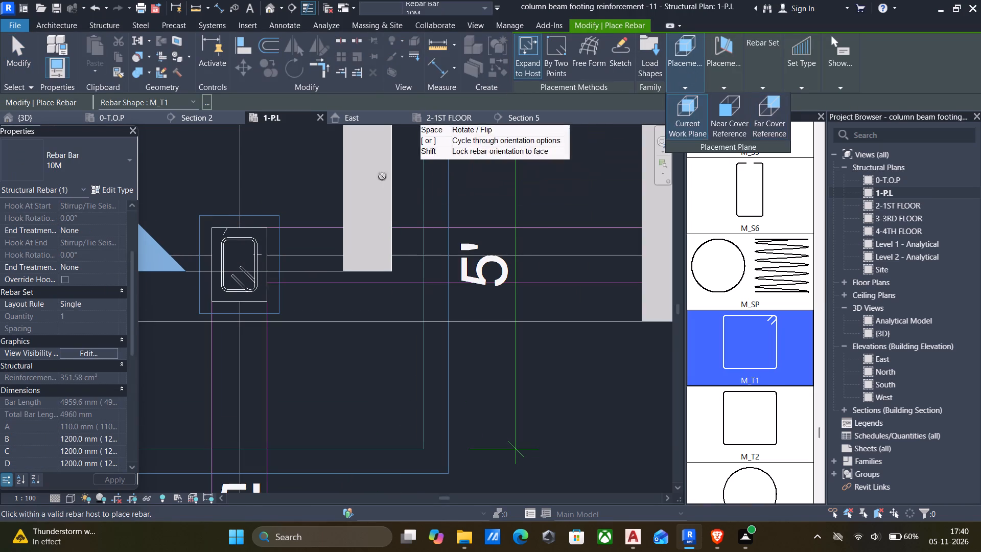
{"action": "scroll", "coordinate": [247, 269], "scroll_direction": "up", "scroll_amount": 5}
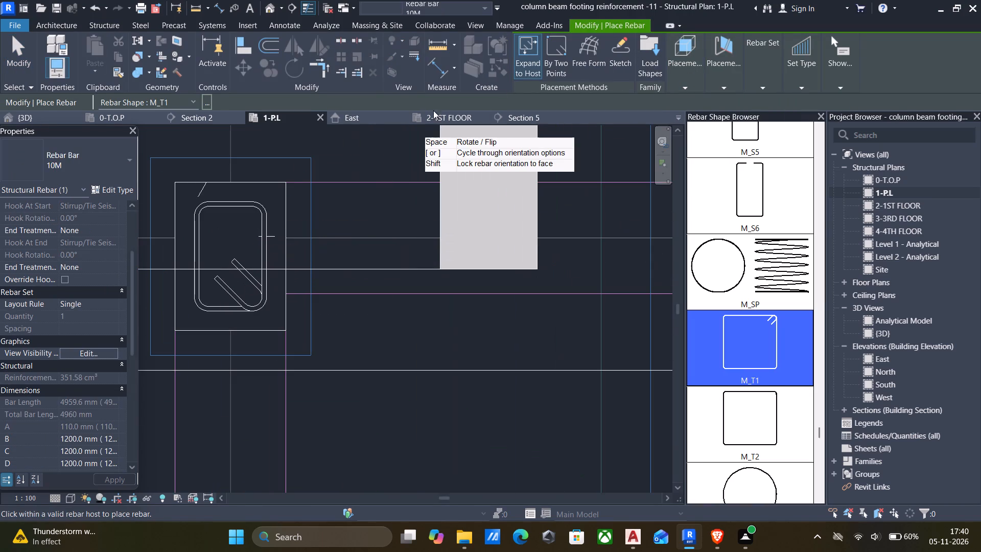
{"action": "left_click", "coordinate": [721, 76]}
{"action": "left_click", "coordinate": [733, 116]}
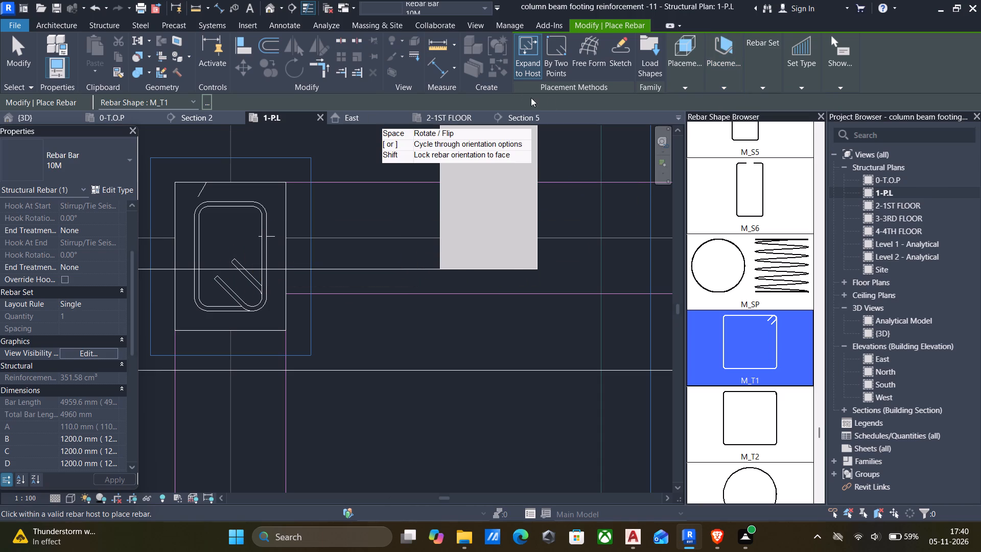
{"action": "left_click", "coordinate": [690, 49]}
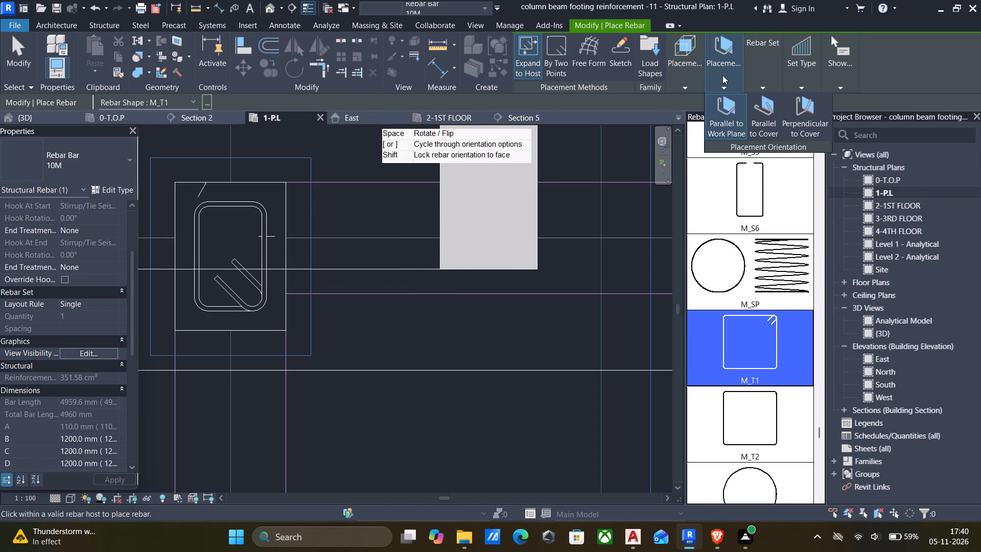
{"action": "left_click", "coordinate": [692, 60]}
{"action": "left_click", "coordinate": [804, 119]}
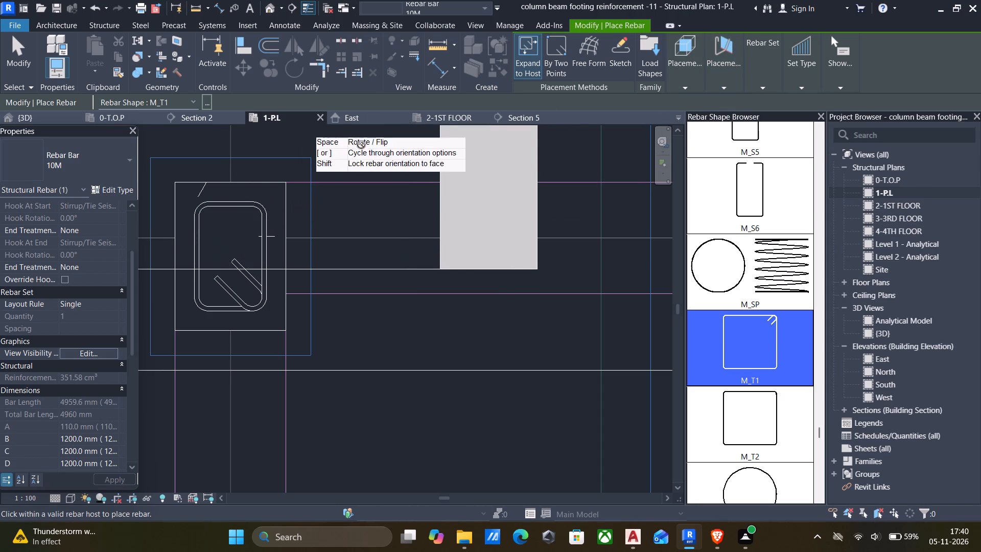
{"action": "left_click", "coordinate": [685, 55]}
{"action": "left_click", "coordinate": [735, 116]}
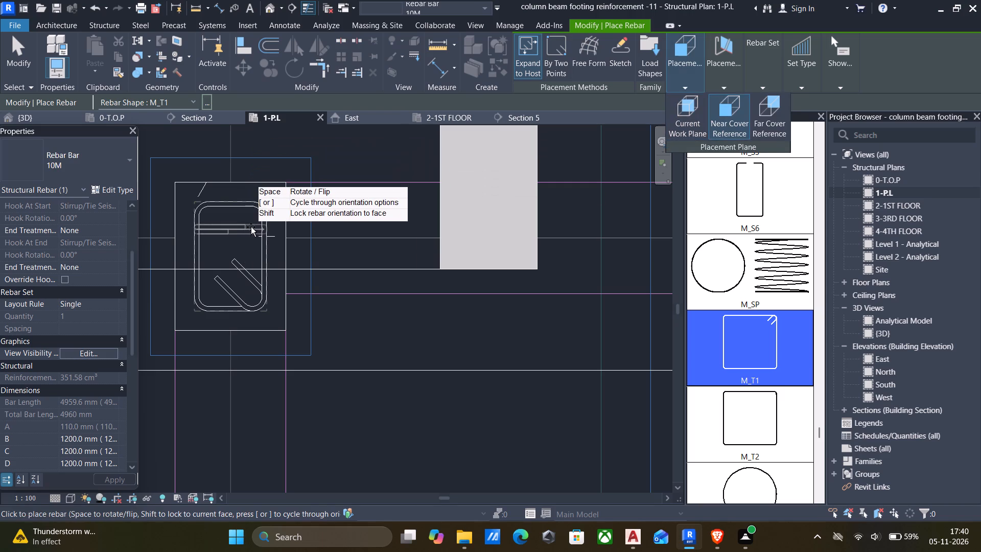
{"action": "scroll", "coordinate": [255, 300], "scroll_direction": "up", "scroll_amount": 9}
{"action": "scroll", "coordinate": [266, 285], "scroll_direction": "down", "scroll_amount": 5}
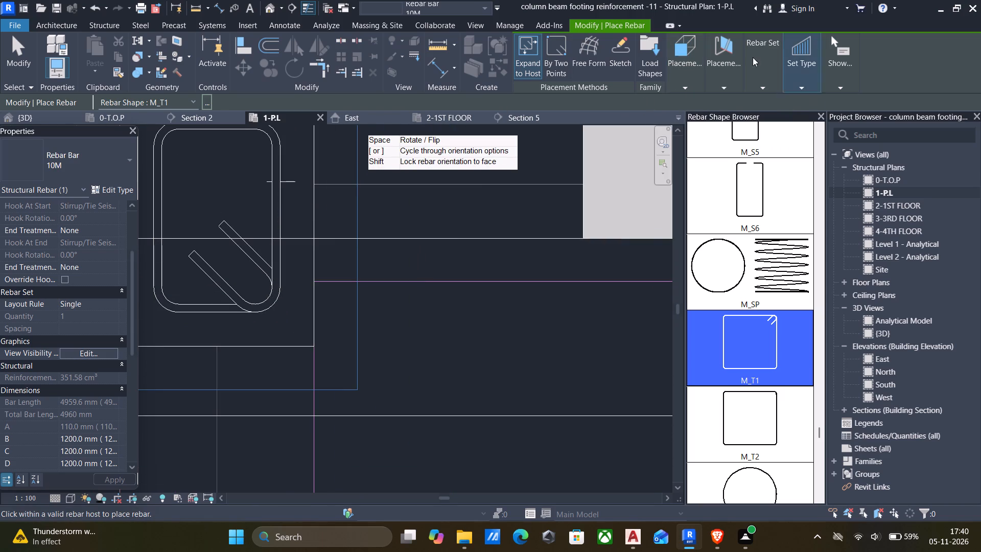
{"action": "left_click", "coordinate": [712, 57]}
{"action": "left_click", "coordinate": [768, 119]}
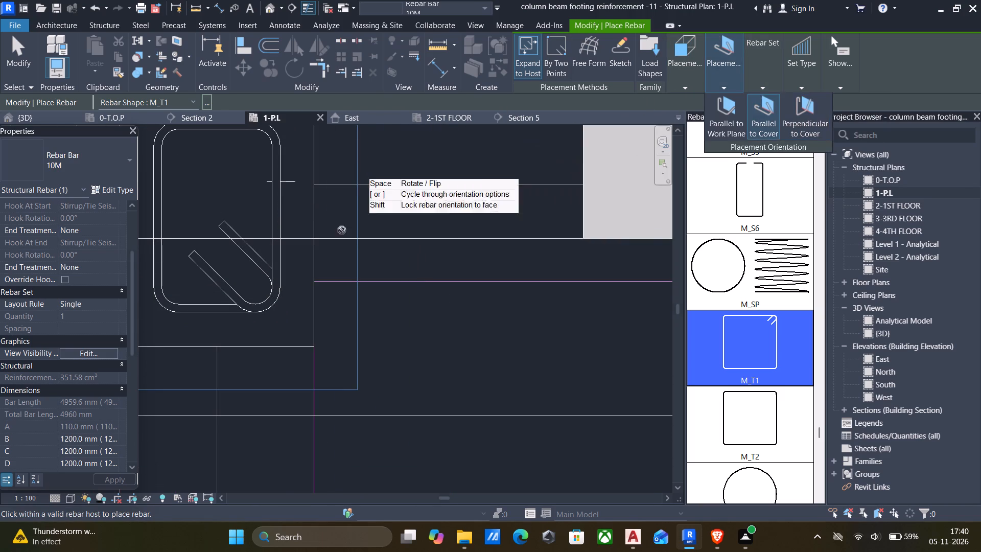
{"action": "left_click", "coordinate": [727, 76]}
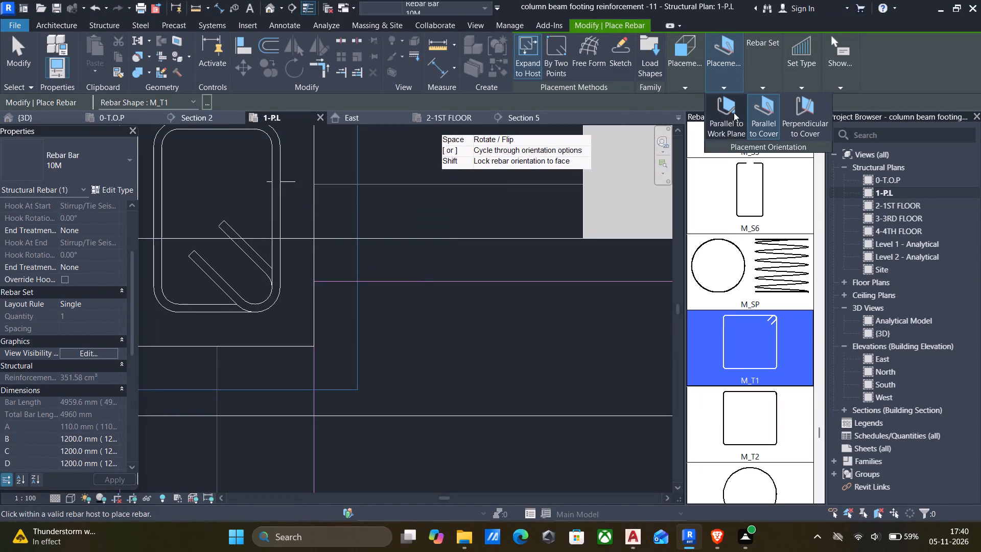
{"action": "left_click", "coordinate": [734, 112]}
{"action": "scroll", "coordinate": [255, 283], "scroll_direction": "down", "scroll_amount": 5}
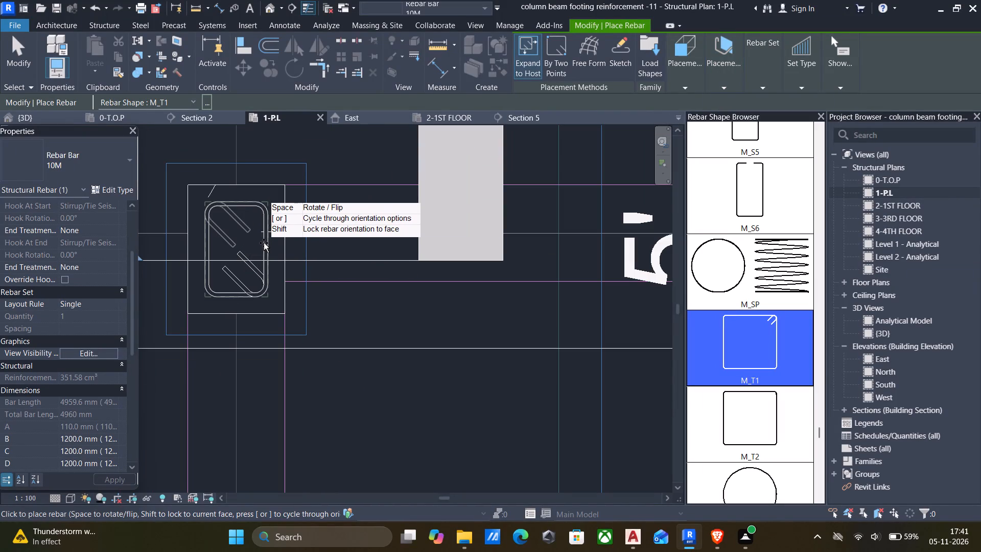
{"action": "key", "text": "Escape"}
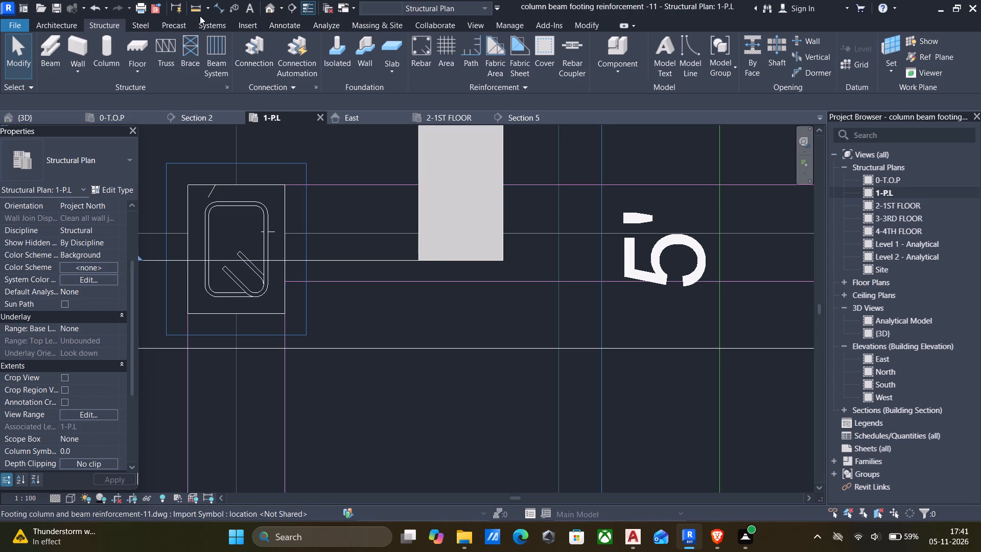
Place a straight M_00 10M bar inside the grid A-1 column's stirrup corner by the hooks, using Far Cover Reference and Perpendicular to Cover.
{"action": "left_click", "coordinate": [414, 48]}
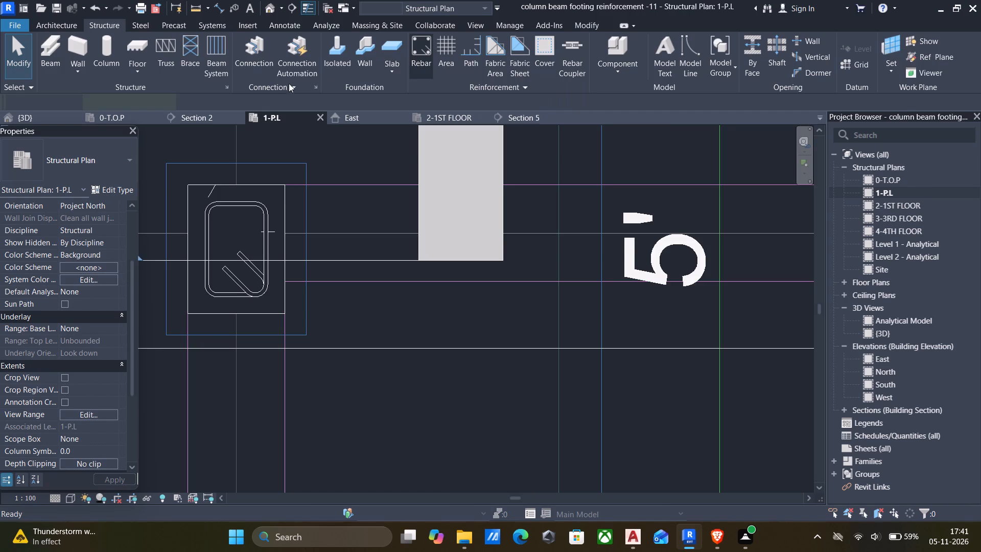
{"action": "left_click", "coordinate": [181, 103]}
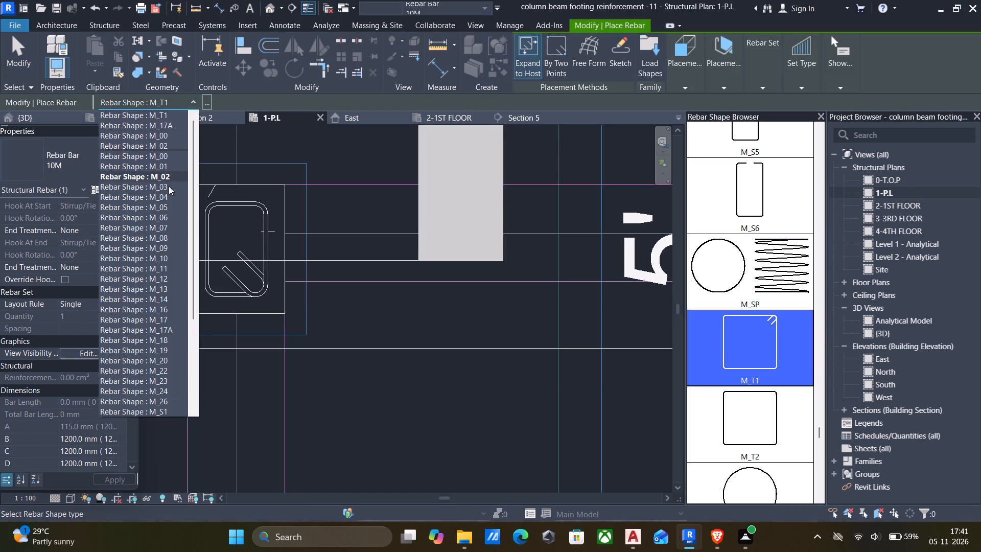
{"action": "scroll", "coordinate": [167, 188], "scroll_direction": "up", "scroll_amount": 7}
{"action": "scroll", "coordinate": [177, 284], "scroll_direction": "down", "scroll_amount": 5}
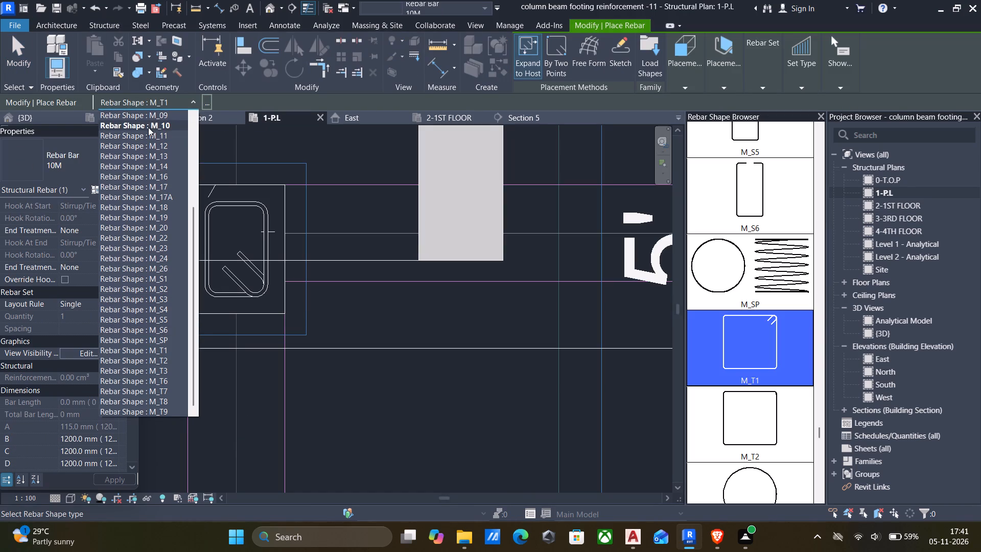
{"action": "scroll", "coordinate": [148, 126], "scroll_direction": "up", "scroll_amount": 18}
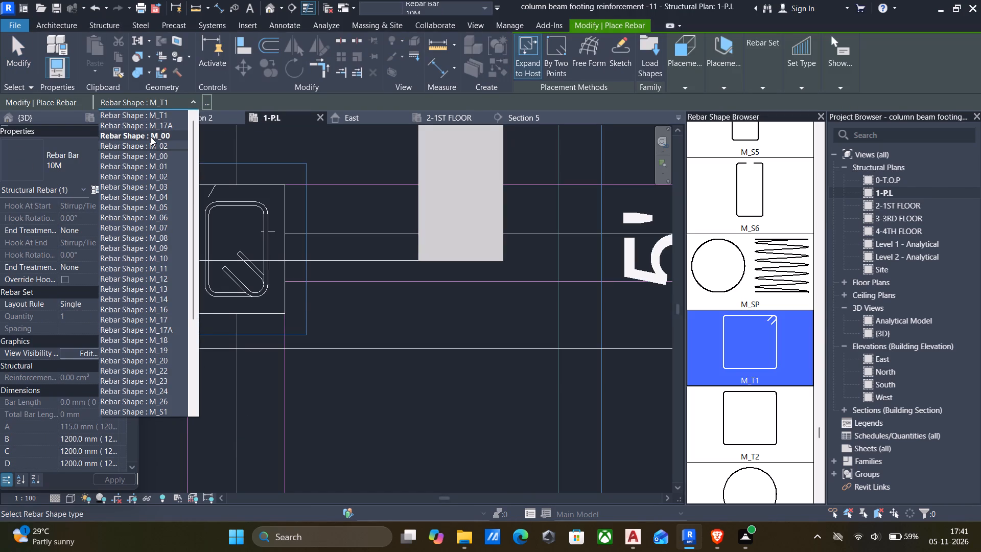
{"action": "left_click", "coordinate": [151, 137]}
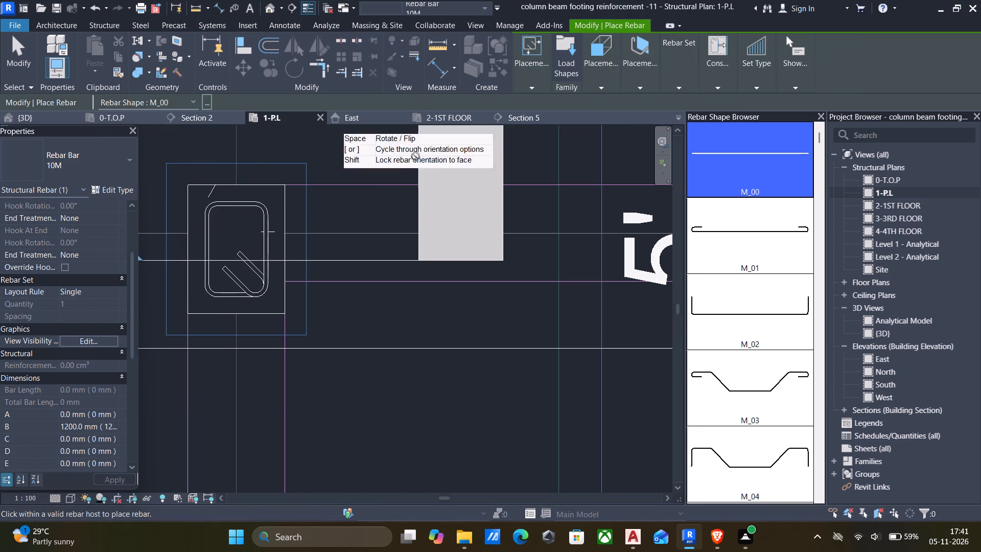
{"action": "left_click", "coordinate": [604, 85]}
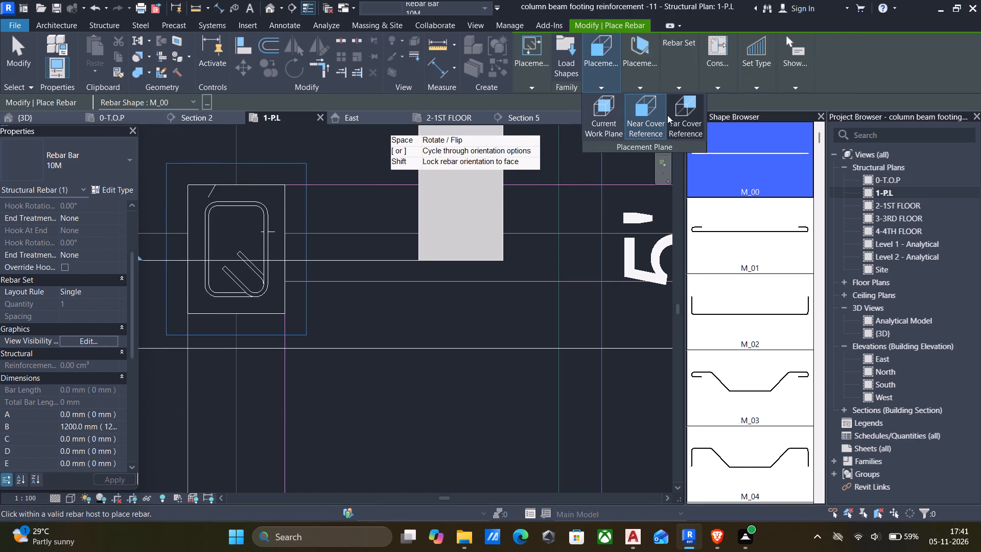
{"action": "left_click", "coordinate": [675, 115]}
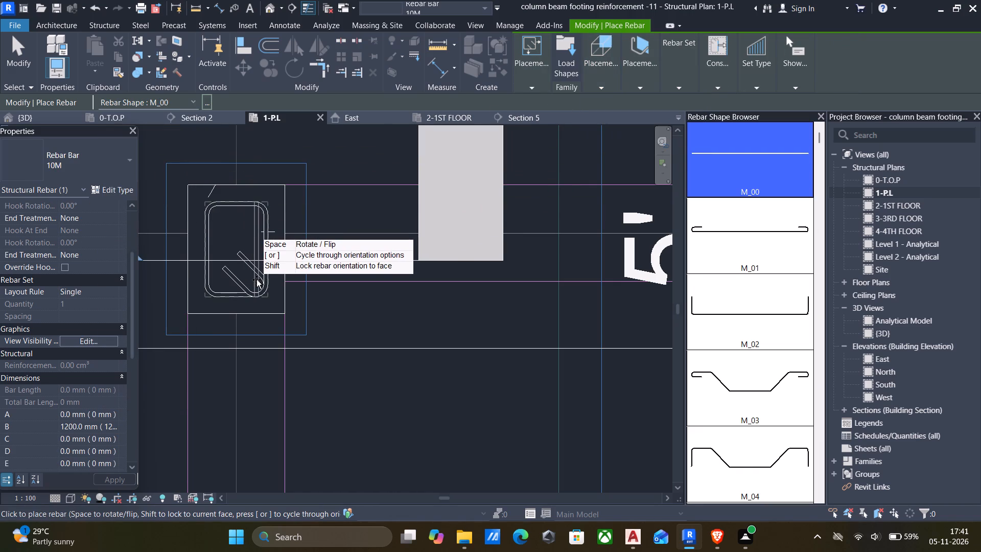
{"action": "left_click", "coordinate": [634, 85]}
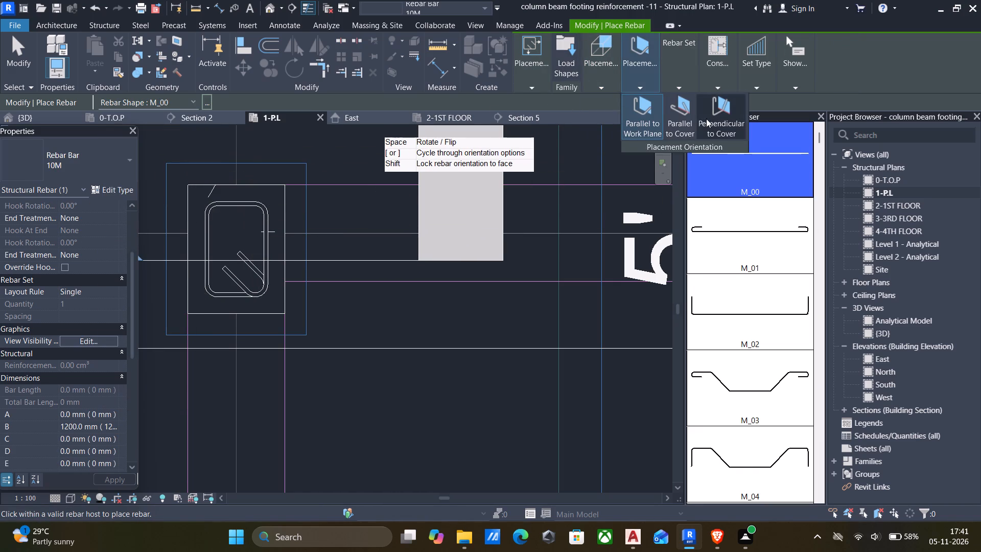
{"action": "left_click", "coordinate": [721, 112]}
{"action": "scroll", "coordinate": [253, 283], "scroll_direction": "up", "scroll_amount": 4}
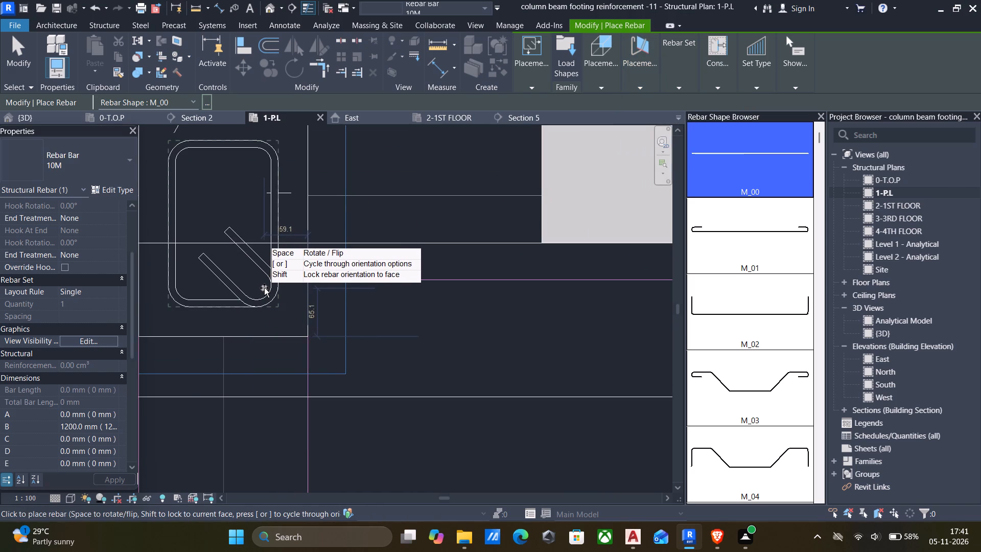
{"action": "left_click", "coordinate": [264, 288]}
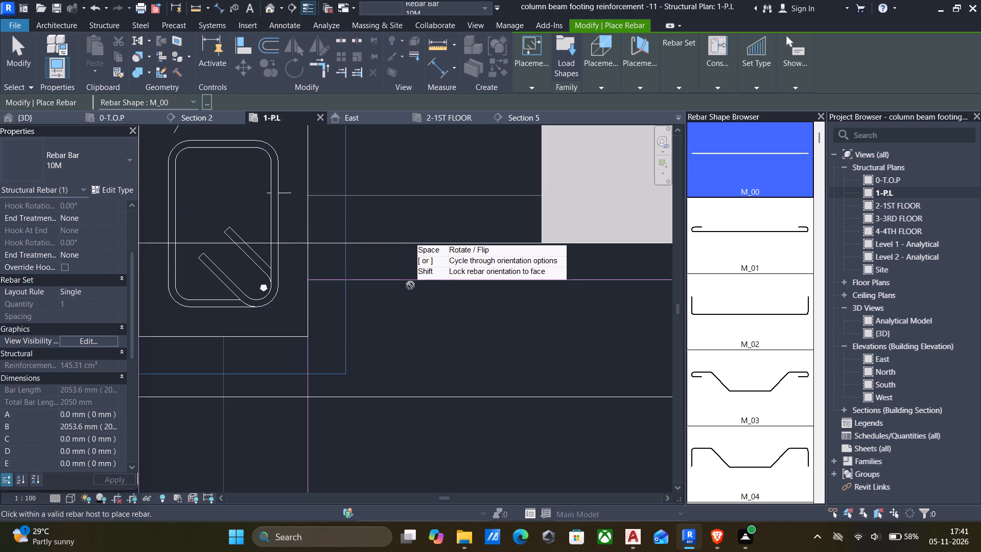
{"action": "key", "text": "Escape"}
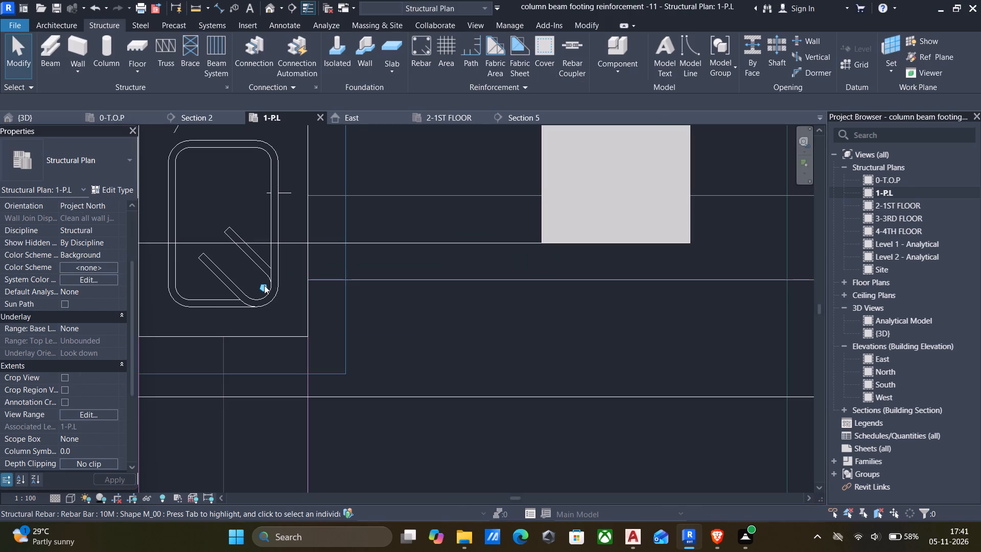
Edit the new bar's sketch in the North elevation, adding a horizontal leg about 520 mm long at the footing's bottom cover, and trim both lines into a corner.
{"action": "left_click", "coordinate": [264, 285]}
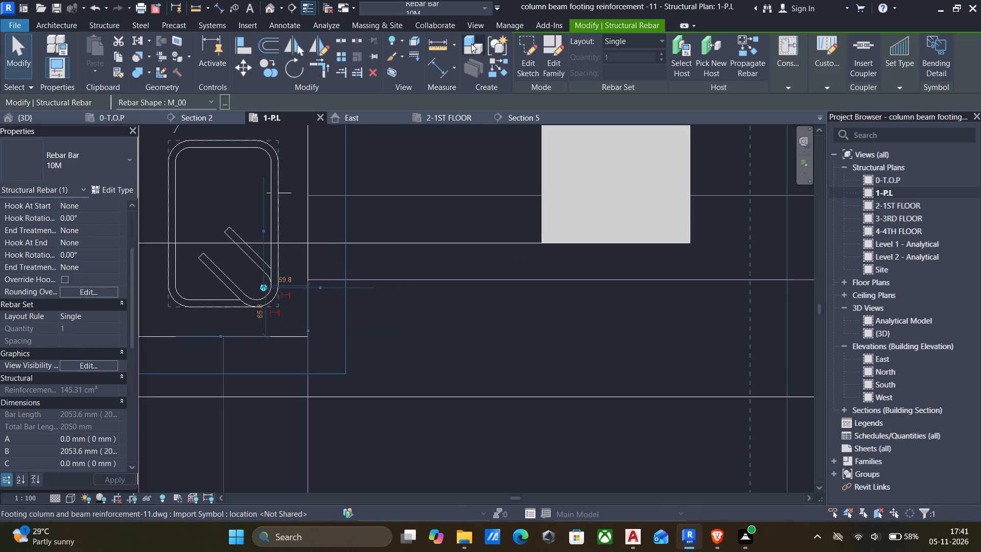
{"action": "left_click", "coordinate": [527, 48]}
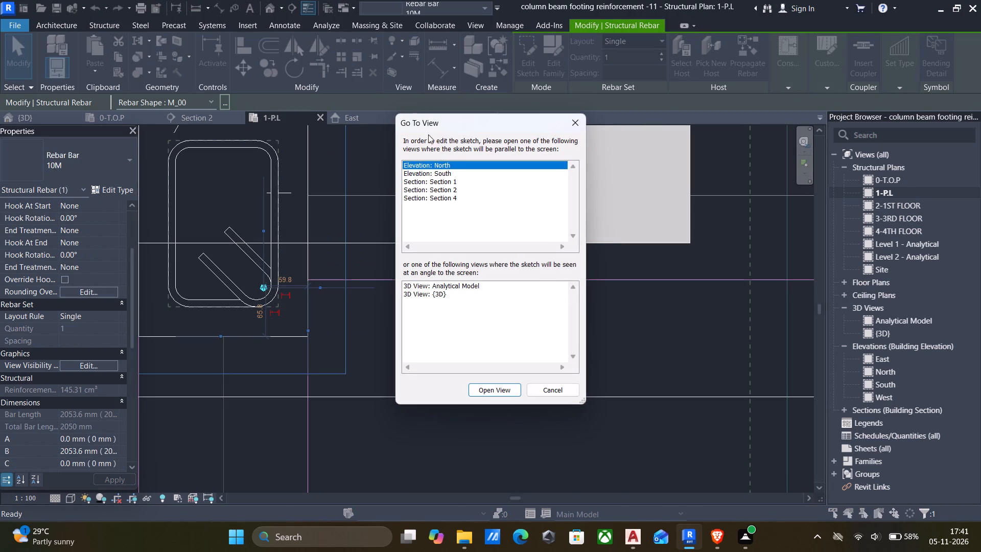
{"action": "left_click", "coordinate": [497, 390]}
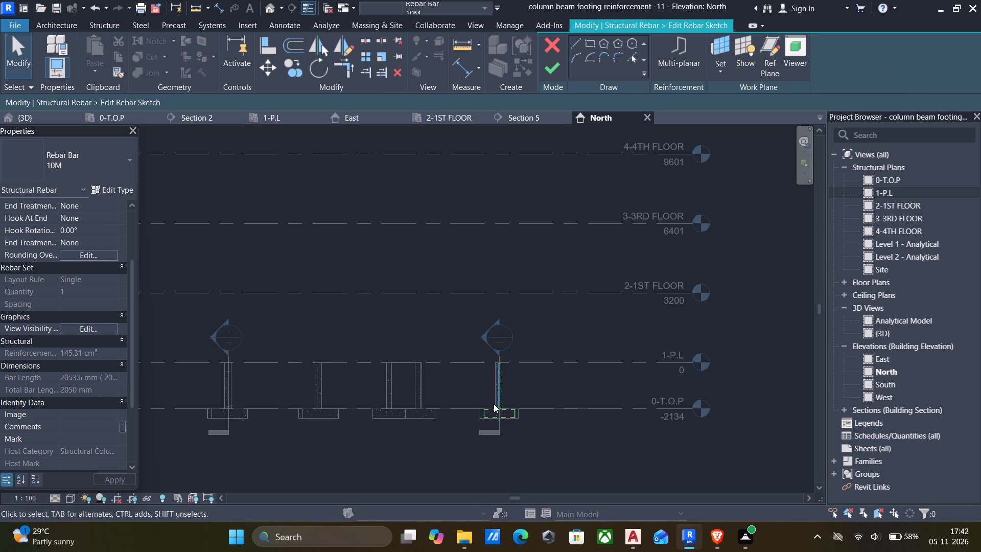
{"action": "left_click", "coordinate": [575, 43]}
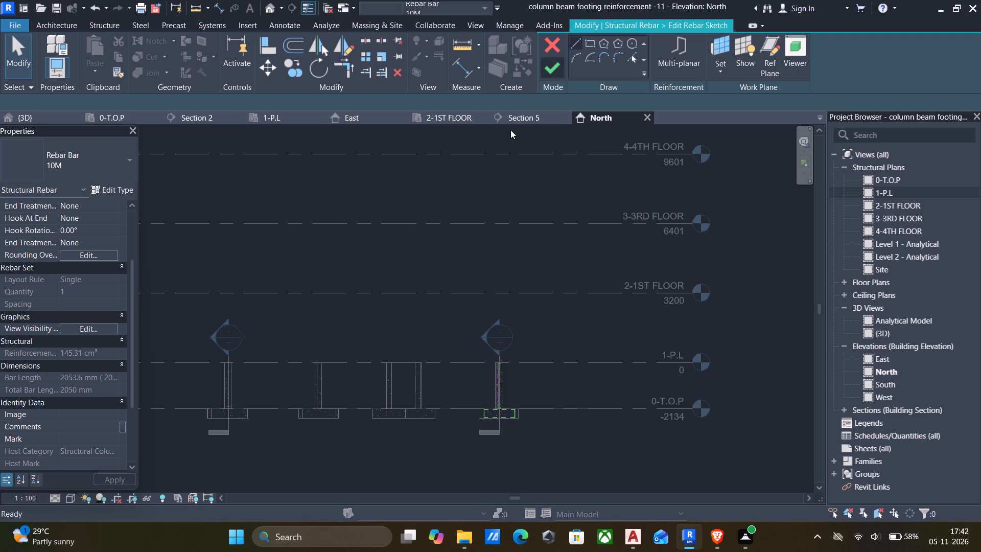
{"action": "scroll", "coordinate": [504, 399], "scroll_direction": "up", "scroll_amount": 12}
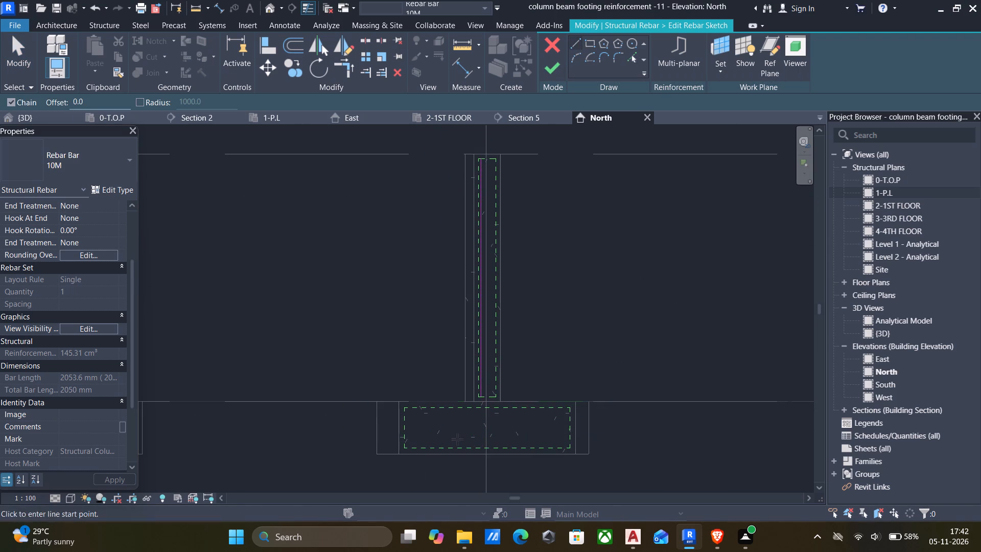
{"action": "left_click", "coordinate": [480, 443]}
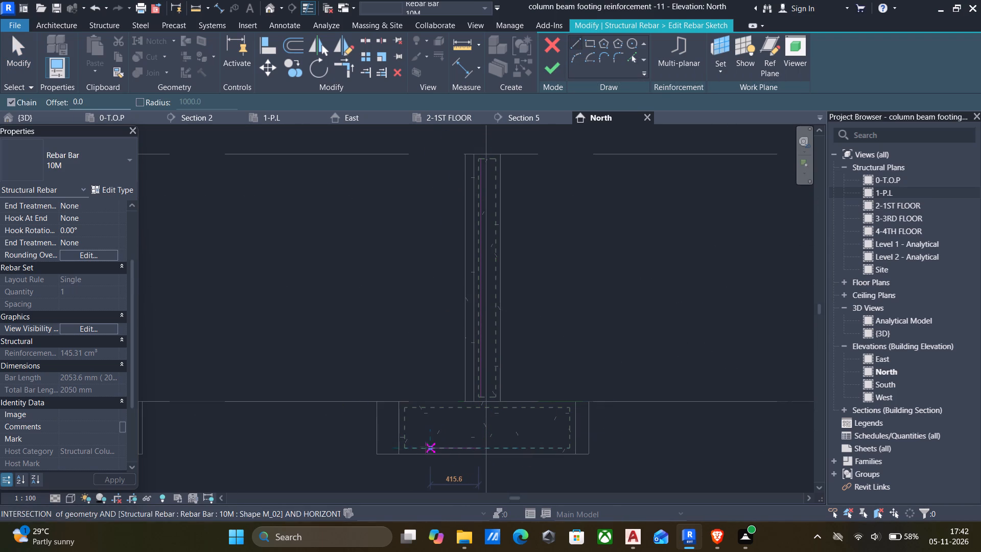
{"action": "left_click", "coordinate": [419, 449]}
{"action": "key", "text": "Escape"}
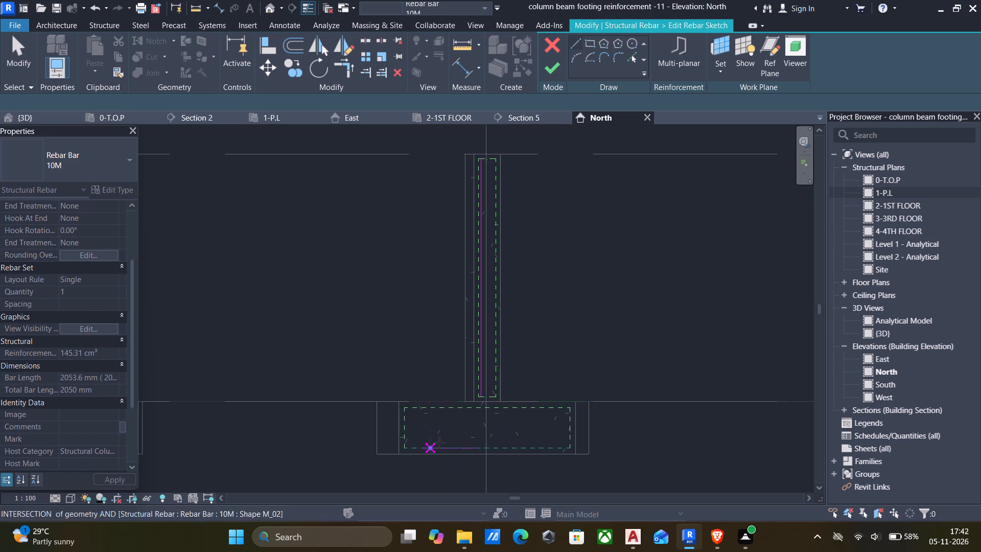
{"action": "key", "text": "Escape"}
{"action": "type", "text": "tr"}
{"action": "left_click", "coordinate": [464, 444]}
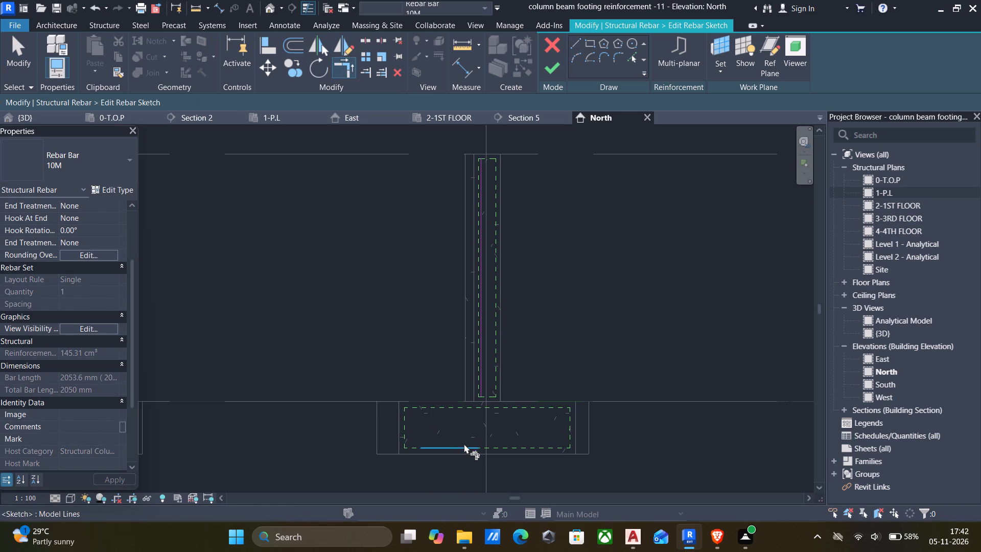
{"action": "left_click", "coordinate": [480, 390]}
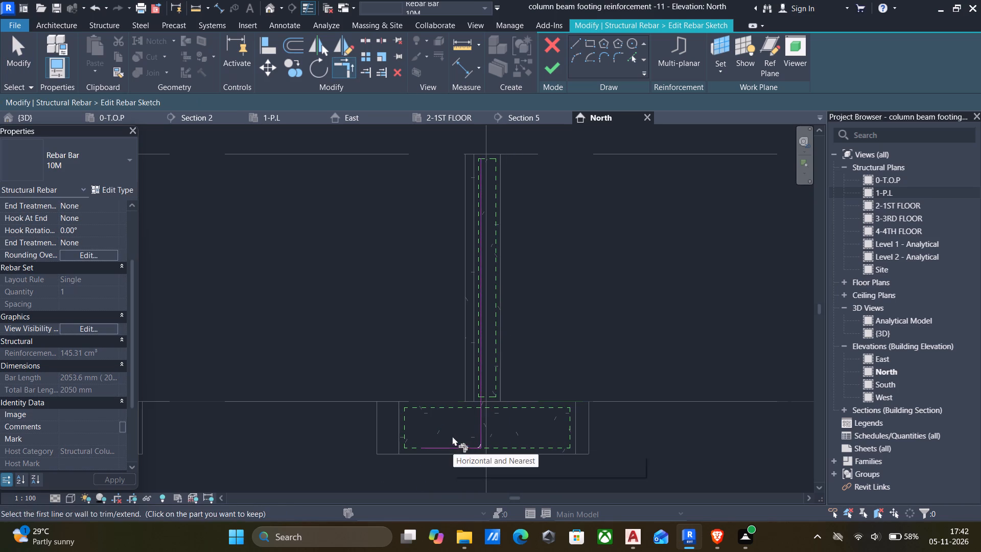
{"action": "key", "text": "Escape"}
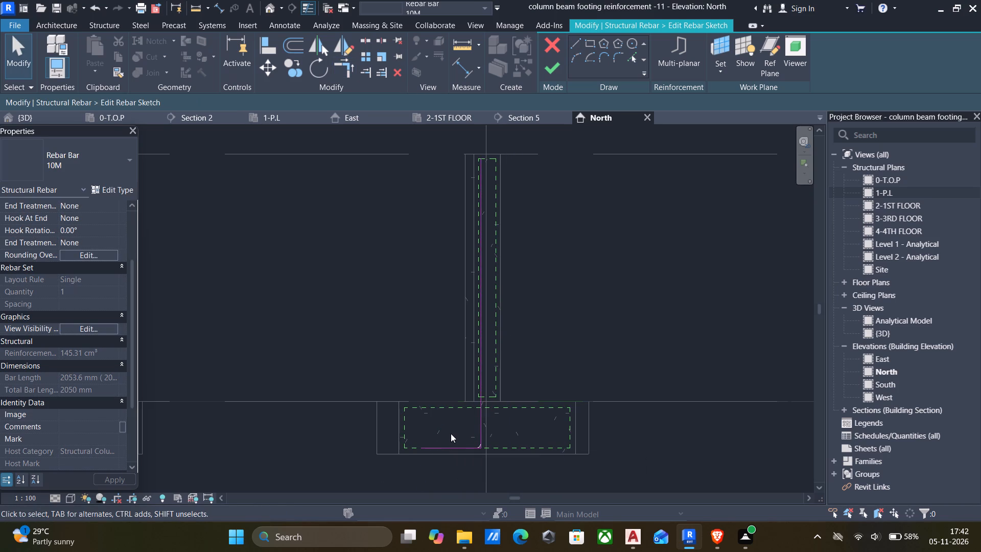
Lengthen the horizontal leg to the footing's side cover, about 658 mm long, nudge it slightly upward, and finish the rebar sketch.
{"action": "left_click", "coordinate": [427, 447]}
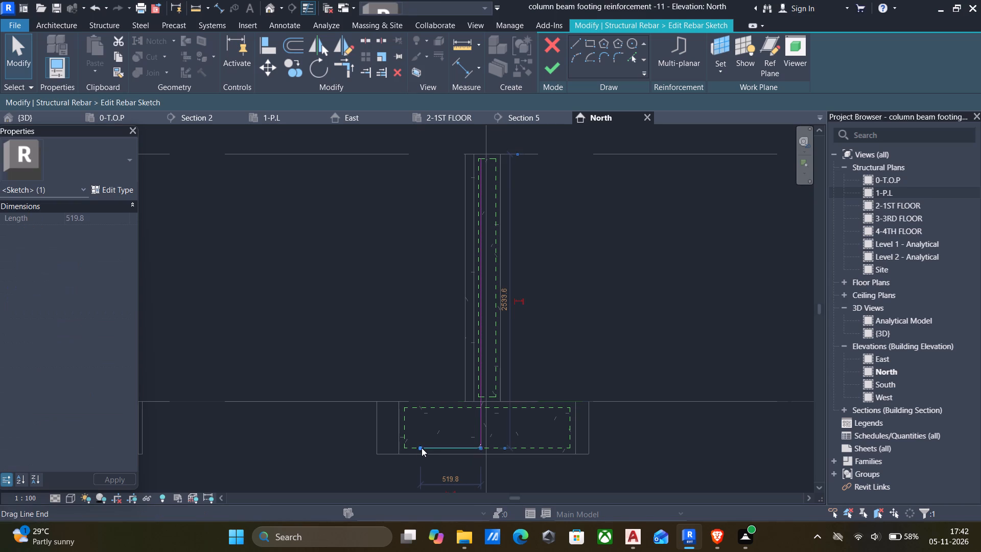
{"action": "left_click_drag", "start_coordinate": [422, 448], "coordinate": [409, 448]}
{"action": "key", "text": "Escape"}
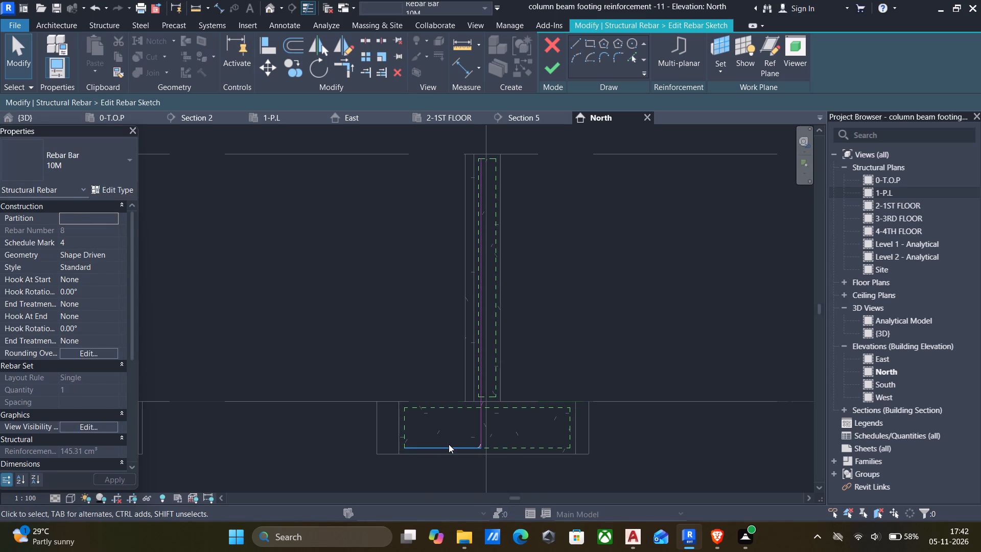
{"action": "left_click", "coordinate": [449, 445]}
{"action": "key", "text": "Up"}
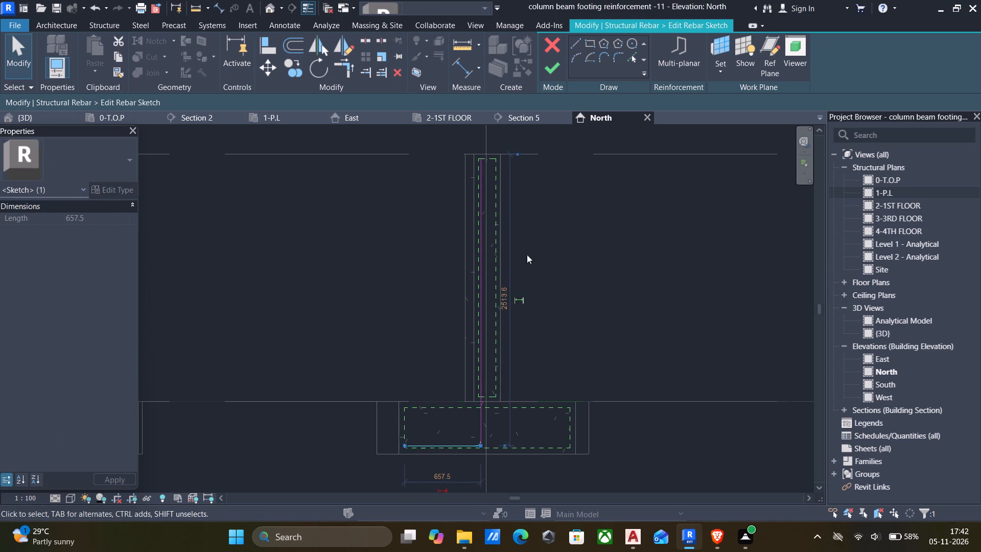
{"action": "left_click", "coordinate": [548, 71]}
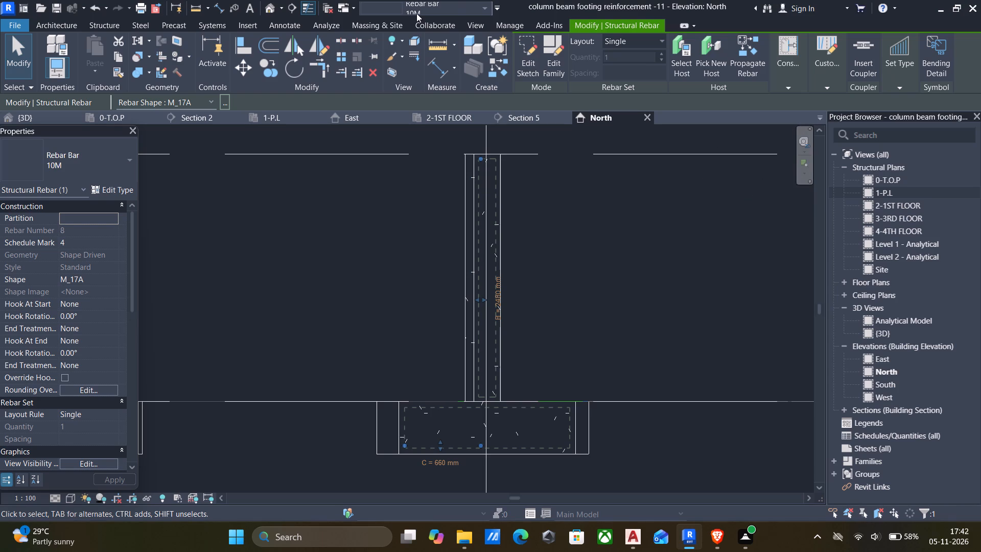
Examine the grid A-1 column and its footing reinforcement in the {3D} view.
{"action": "left_click", "coordinate": [268, 7]}
{"action": "scroll", "coordinate": [430, 222], "scroll_direction": "up", "scroll_amount": 3}
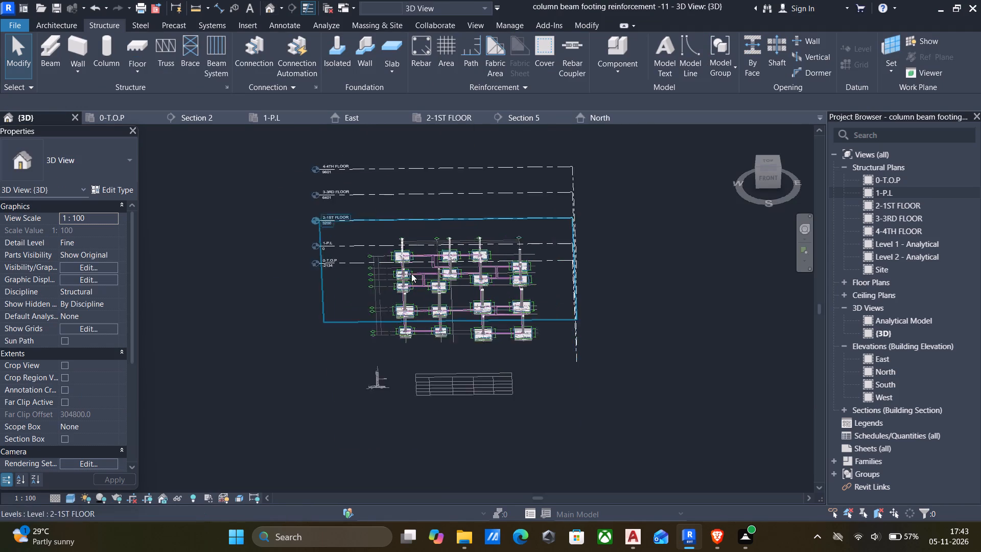
{"action": "scroll", "coordinate": [411, 273], "scroll_direction": "up", "scroll_amount": 6}
{"action": "scroll", "coordinate": [391, 184], "scroll_direction": "up", "scroll_amount": 8}
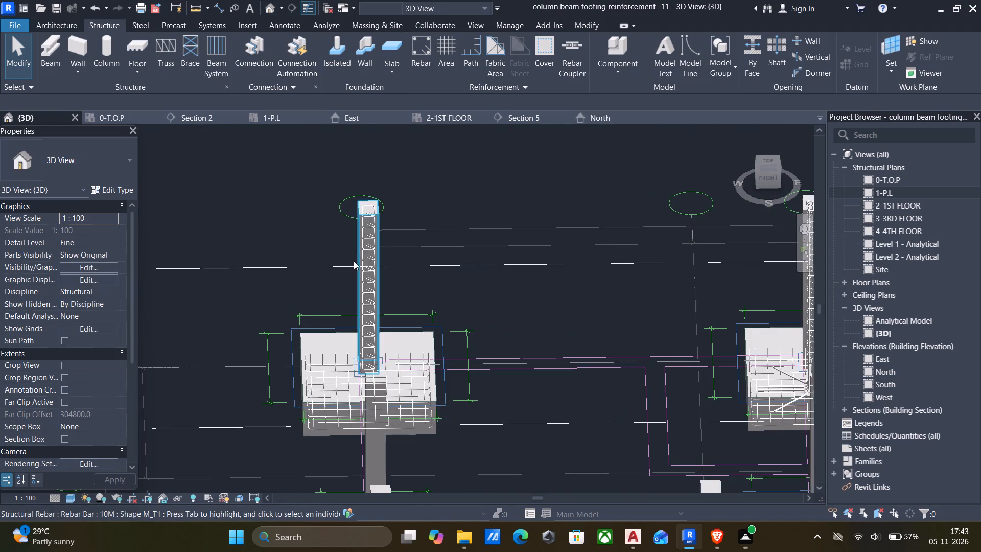
Open the 1-P.L structural plan and select the L-shaped bar at the grid A-1 column's hooked stirrup corner.
{"action": "double_click", "coordinate": [869, 192]}
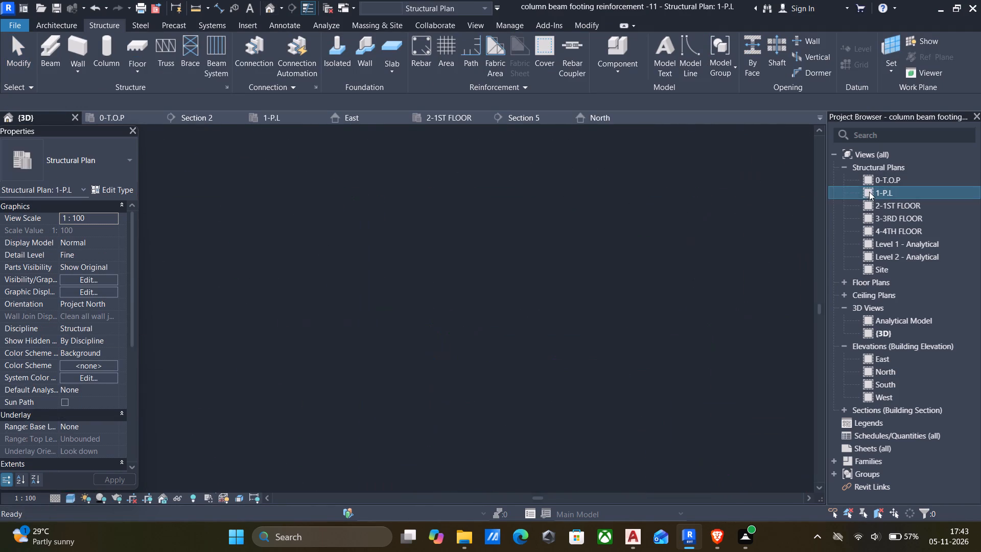
{"action": "scroll", "coordinate": [477, 218], "scroll_direction": "down", "scroll_amount": 4}
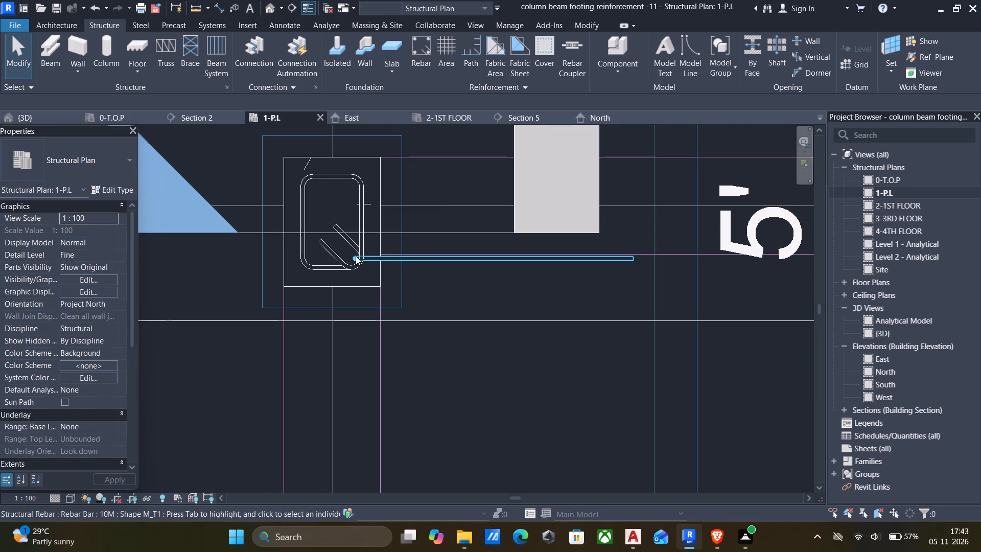
{"action": "left_click", "coordinate": [355, 256]}
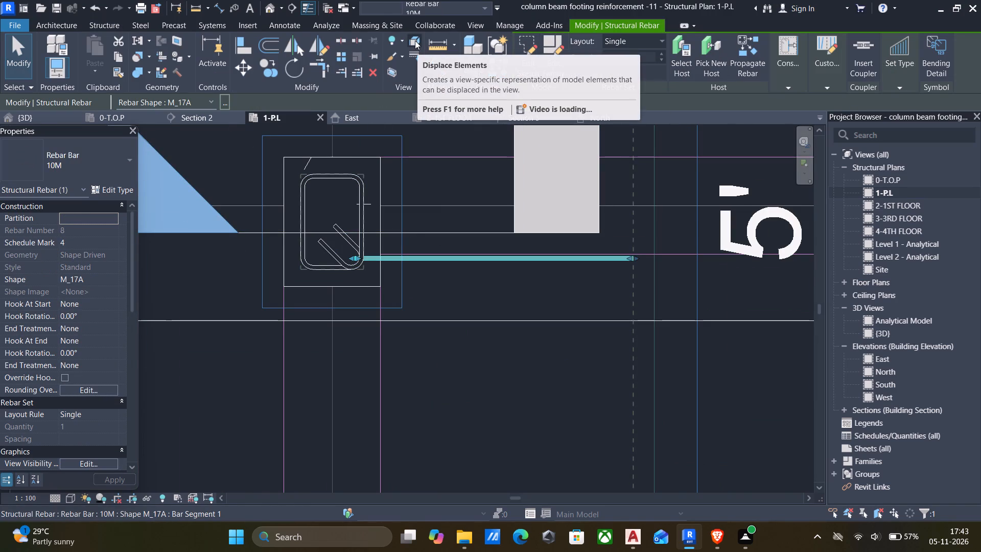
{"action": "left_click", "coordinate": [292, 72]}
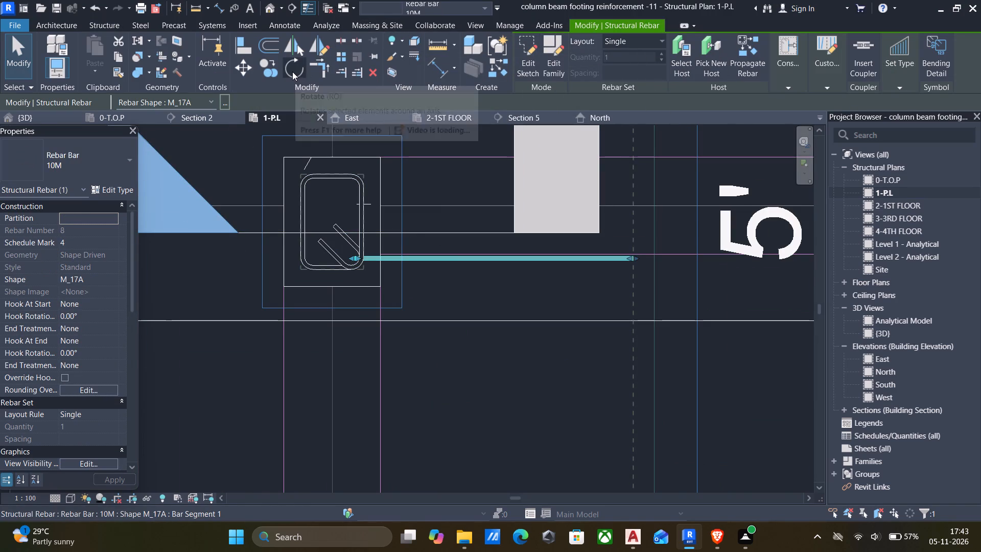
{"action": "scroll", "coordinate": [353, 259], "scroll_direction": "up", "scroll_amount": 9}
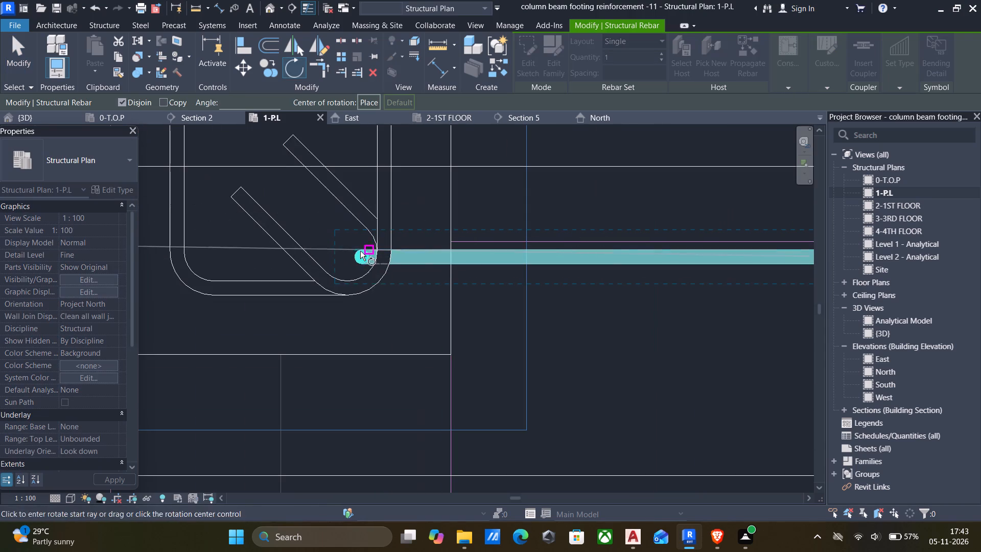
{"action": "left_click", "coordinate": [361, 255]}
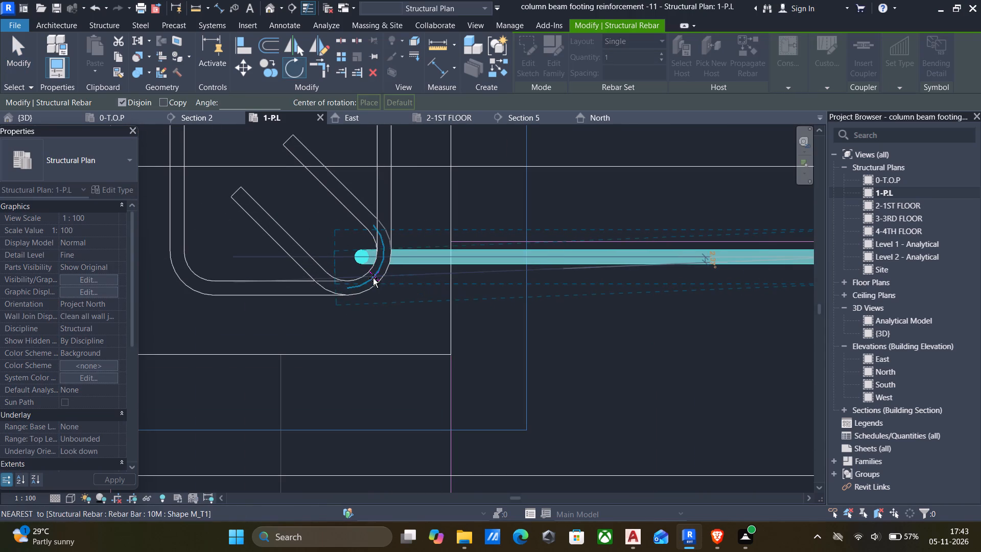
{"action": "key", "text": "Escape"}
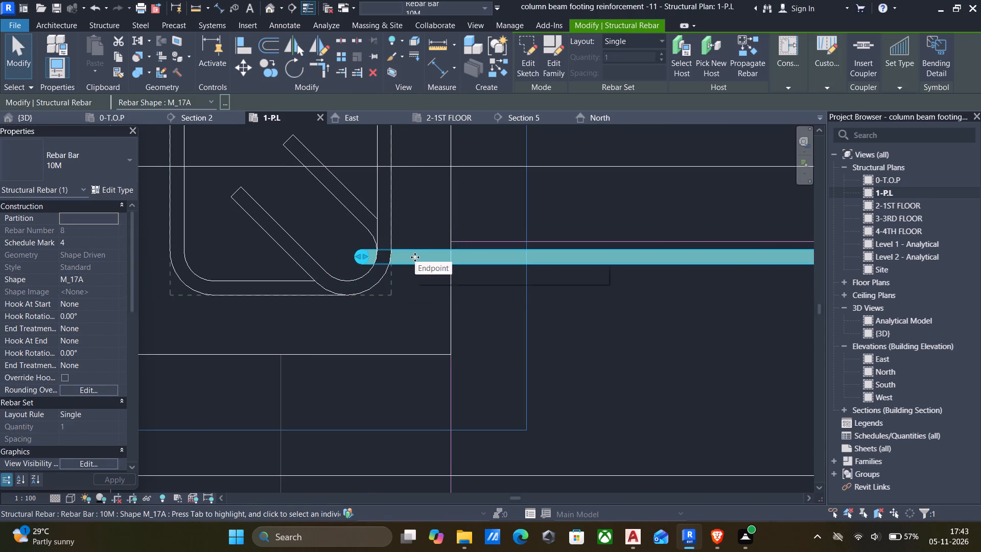
Rotate the L-shaped bar 45° clockwise about its vertical leg so the horizontal leg points diagonally outward from the stirrup corner.
{"action": "type", "text": "ro"}
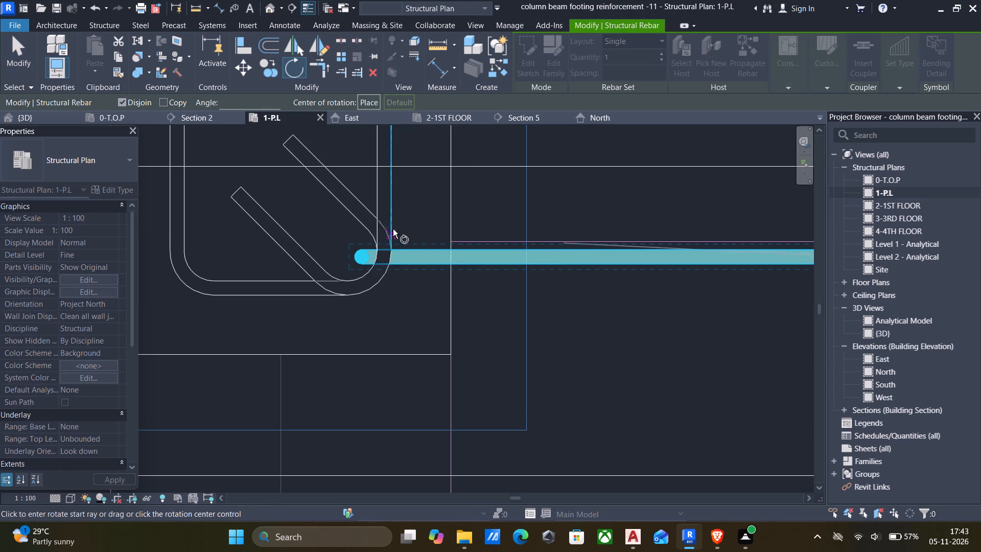
{"action": "left_click", "coordinate": [366, 100]}
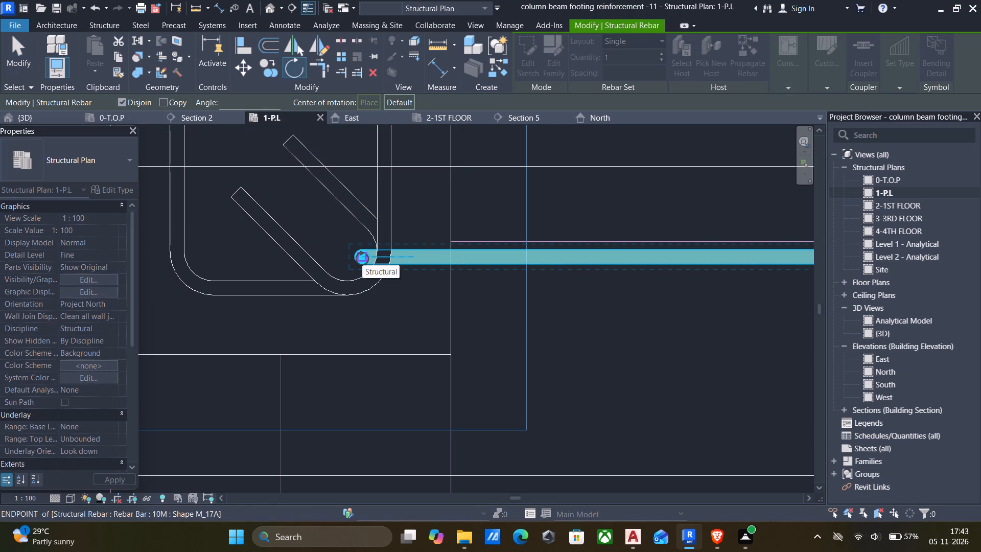
{"action": "left_click", "coordinate": [362, 258]}
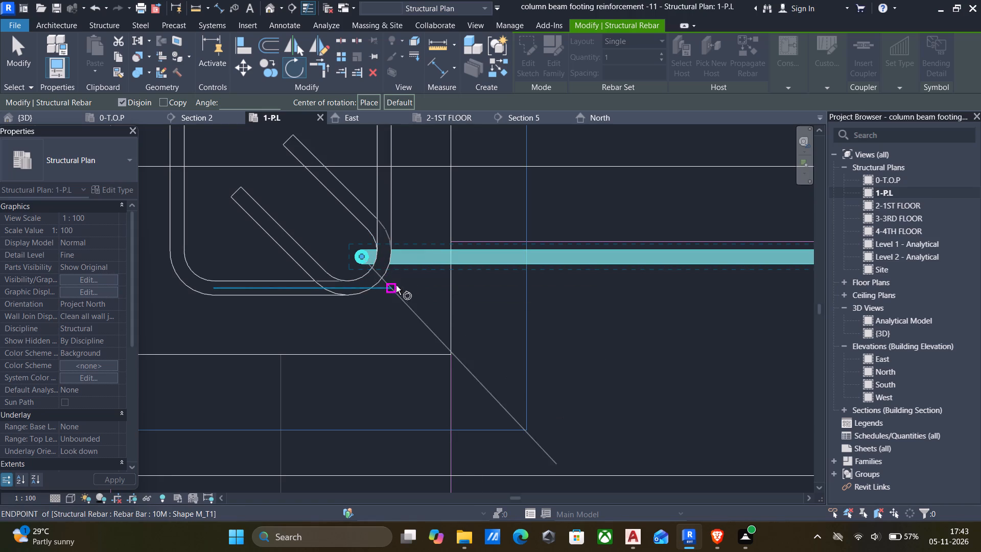
{"action": "left_click", "coordinate": [415, 256]}
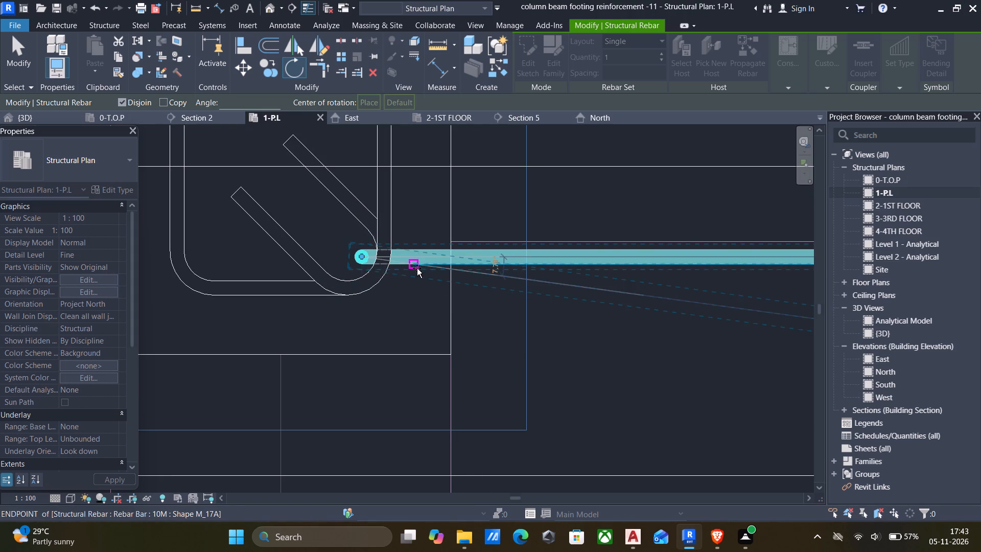
{"action": "left_click", "coordinate": [398, 291]}
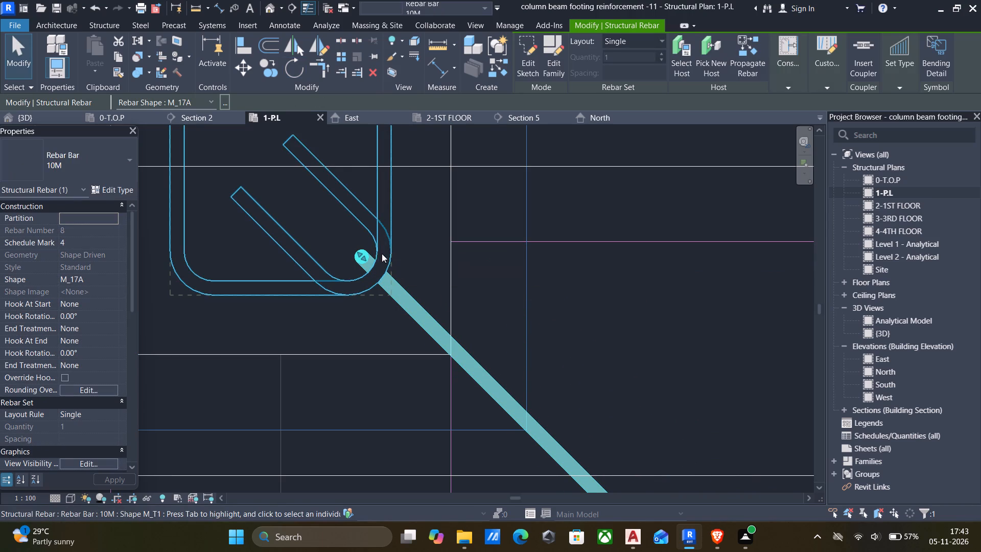
Mirror a copy of the diagonal bar across the column's vertical centerline into the opposite lower stirrup corner.
{"action": "scroll", "coordinate": [385, 256], "scroll_direction": "down", "scroll_amount": 5}
{"action": "middle_click_drag", "start_coordinate": [436, 257], "coordinate": [455, 277]}
{"action": "scroll", "coordinate": [458, 277], "scroll_direction": "down", "scroll_amount": 4}
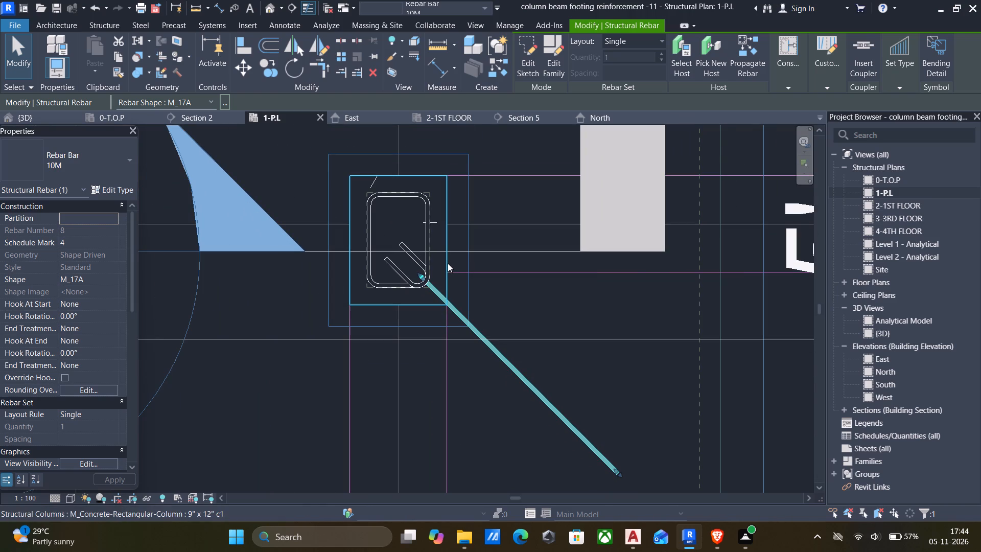
{"action": "key", "text": "d"}
{"action": "key", "text": "m"}
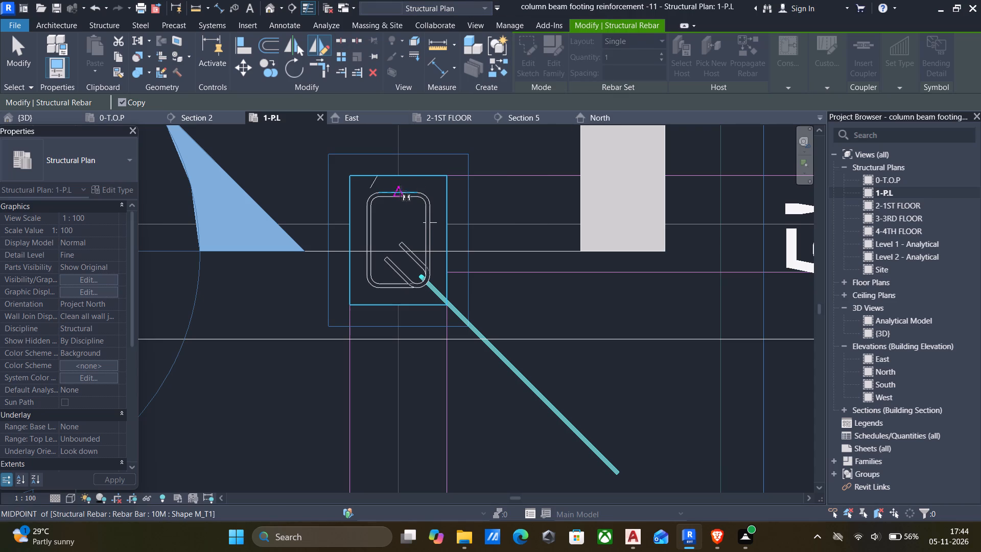
{"action": "left_click", "coordinate": [402, 208]}
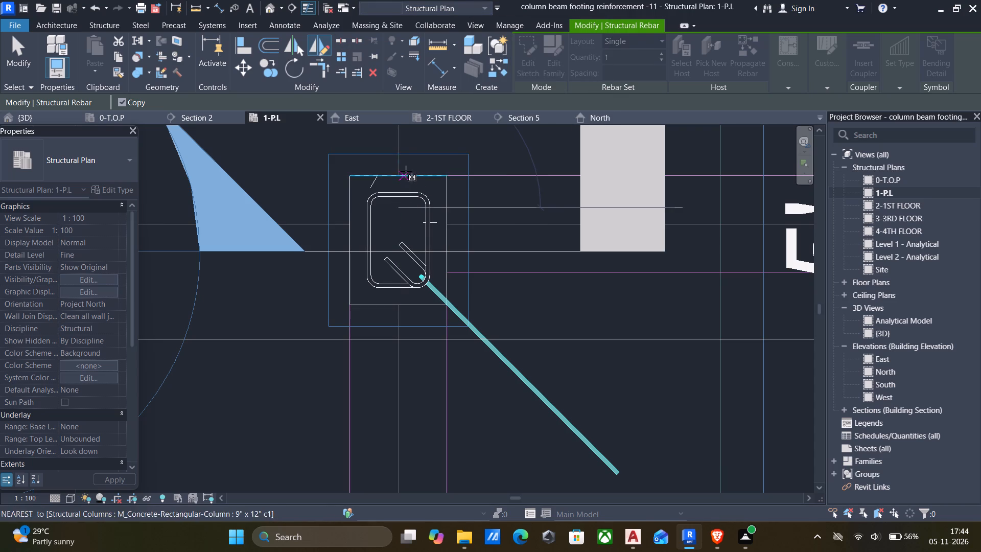
{"action": "left_click", "coordinate": [401, 166]}
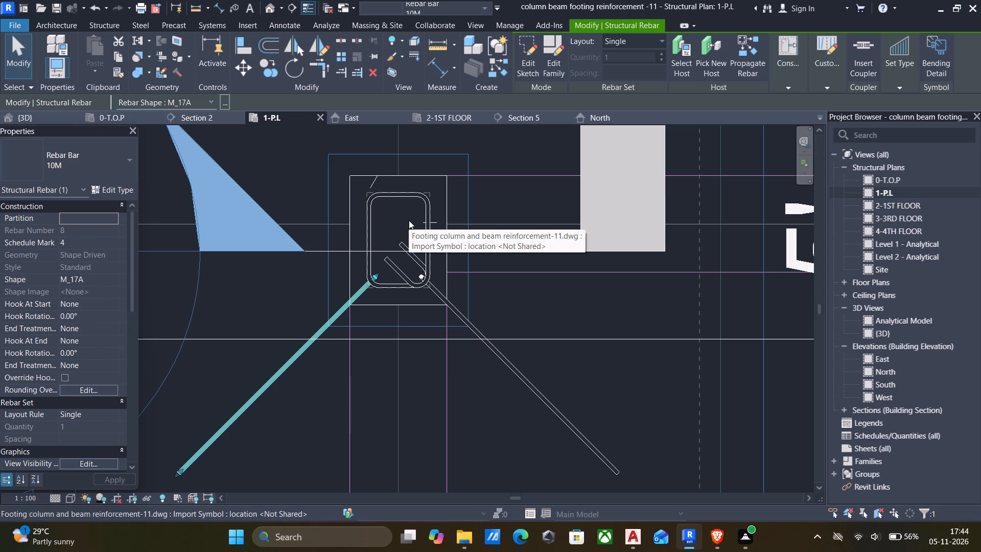
{"action": "key", "text": "Escape"}
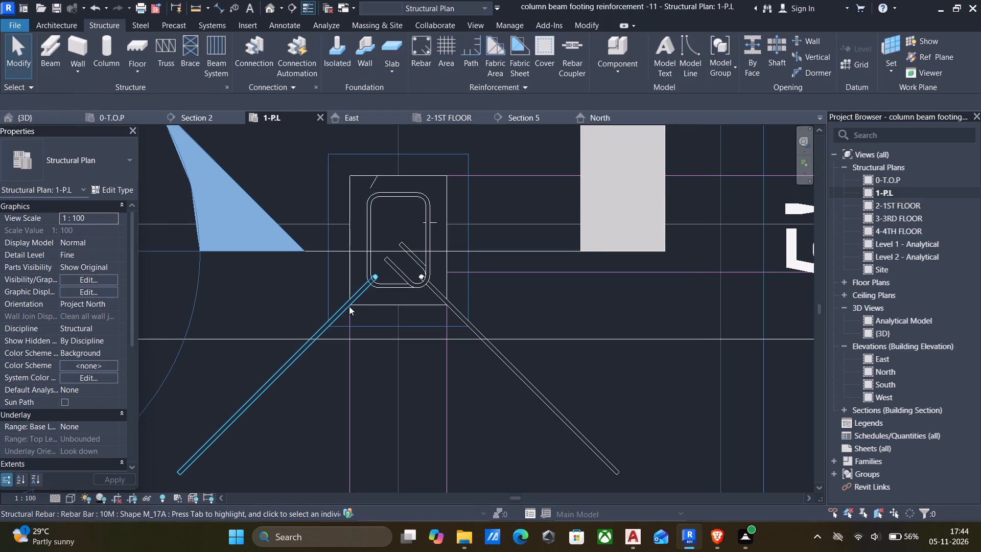
Mirror copies of both diagonal bars across the column's horizontal centerline into the two upper stirrup corners.
{"action": "left_click", "coordinate": [299, 353], "text": "ctrl"}
{"action": "left_click", "coordinate": [518, 373], "text": "ctrl"}
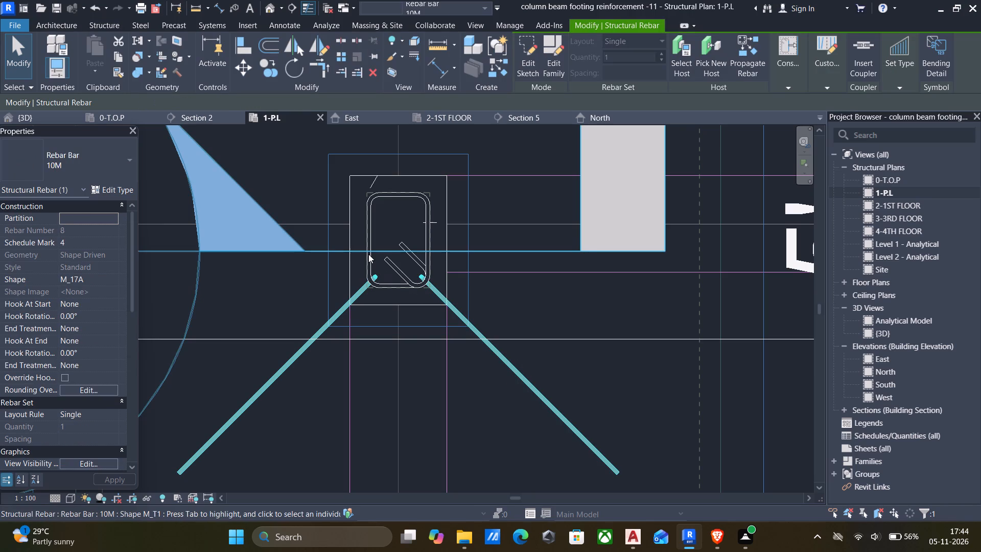
{"action": "key", "text": "d"}
{"action": "key", "text": "m"}
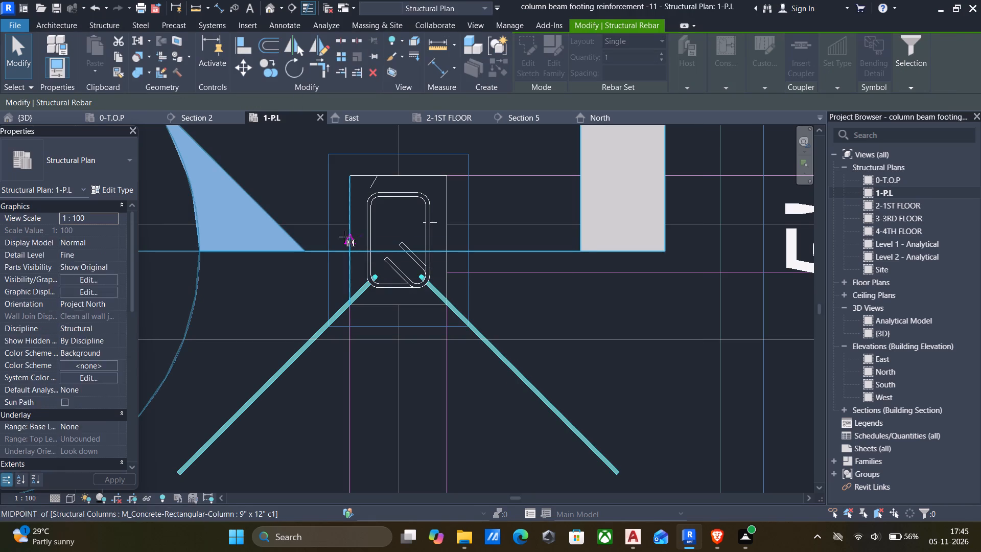
{"action": "left_click", "coordinate": [387, 240]}
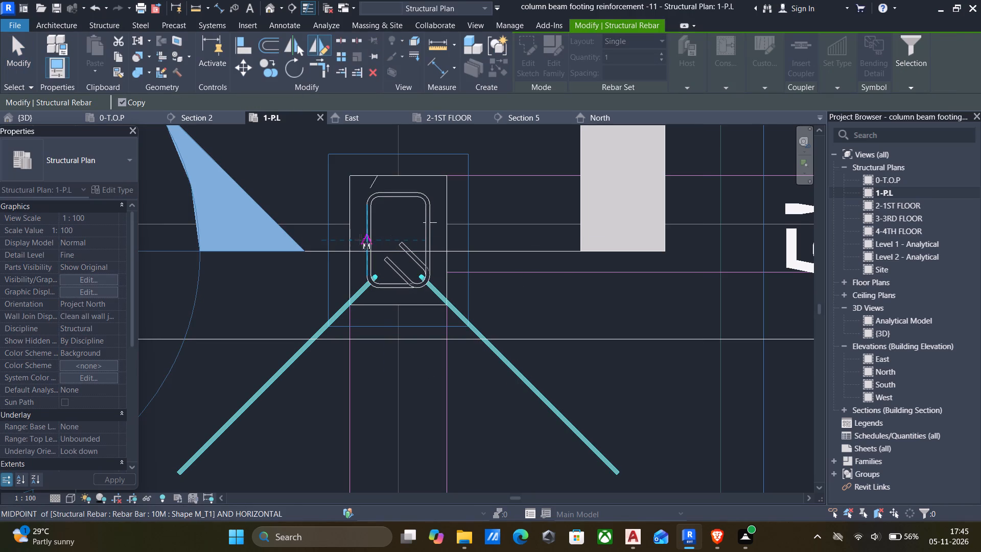
{"action": "left_click", "coordinate": [359, 240]}
{"action": "key", "text": "Escape"}
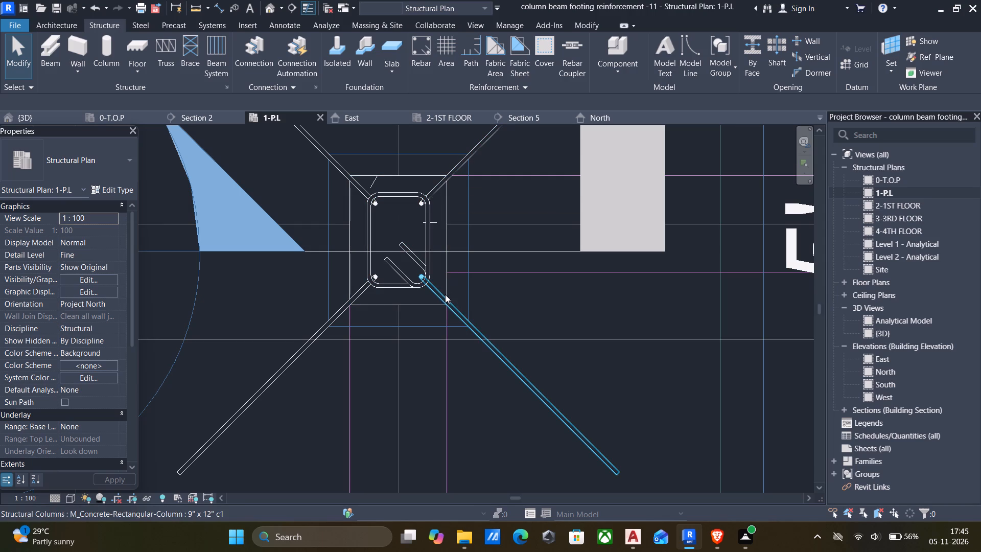
Copy the hooked-corner diagonal bar about 125 mm straight up to the middle of the stirrup's long side.
{"action": "left_click", "coordinate": [454, 306]}
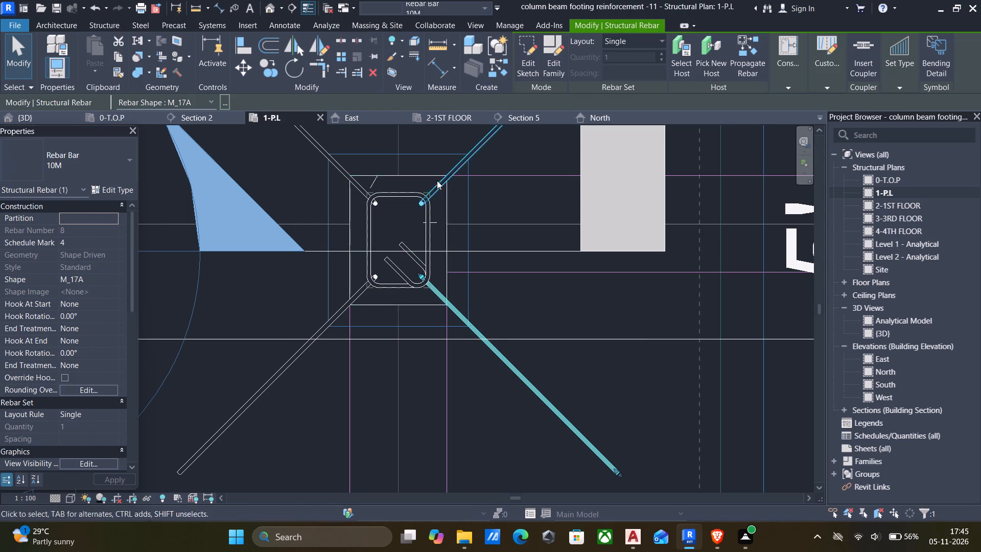
{"action": "type", "text": "co"}
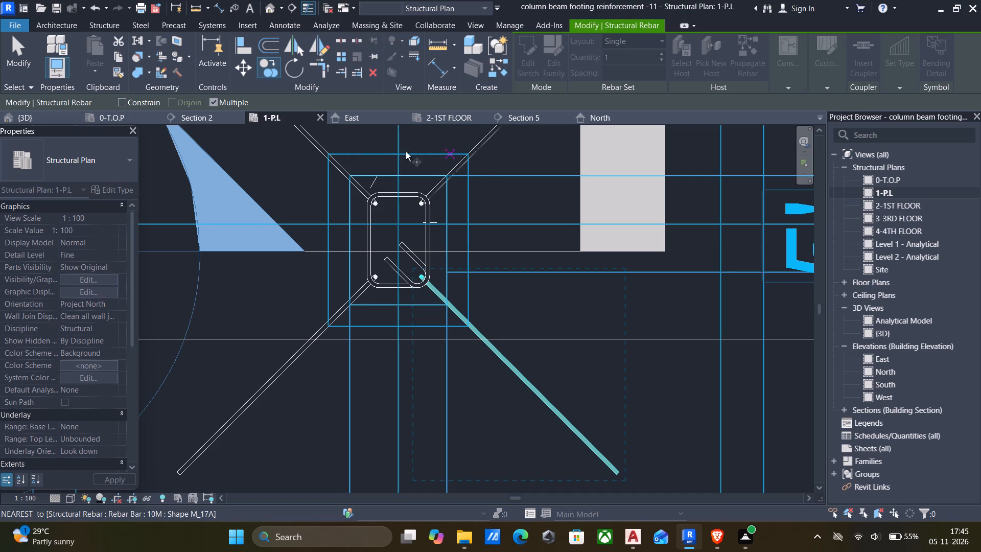
{"action": "scroll", "coordinate": [400, 200], "scroll_direction": "up", "scroll_amount": 1}
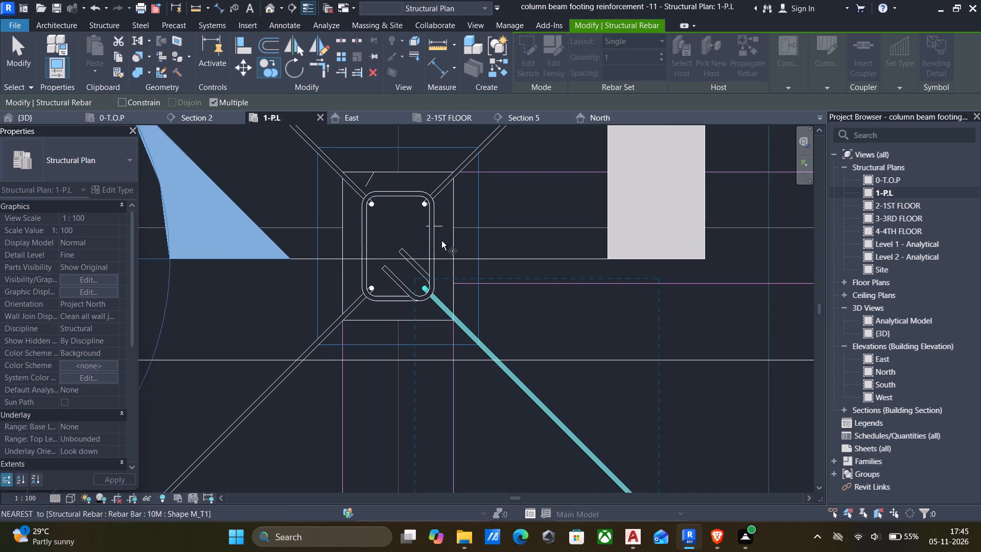
{"action": "left_click", "coordinate": [421, 288]}
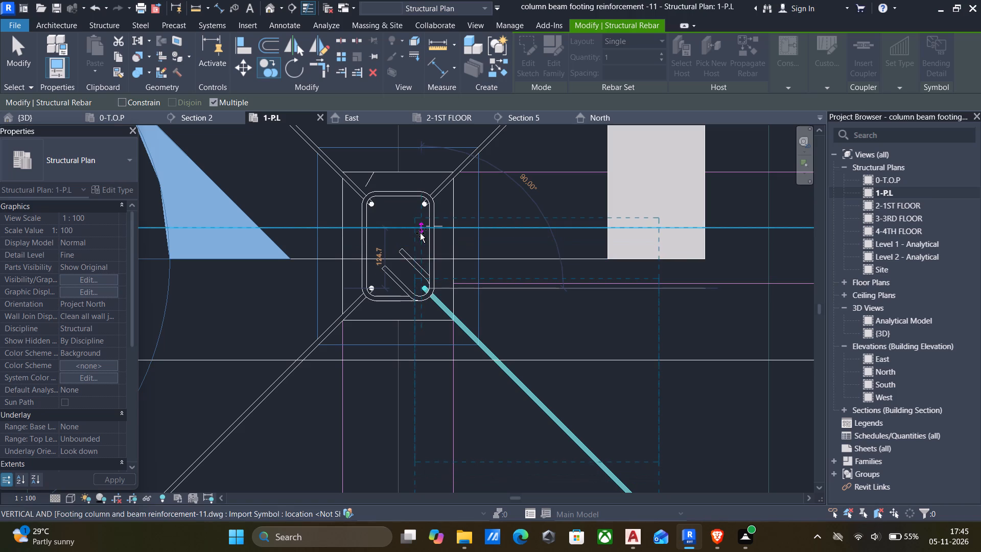
{"action": "left_click", "coordinate": [420, 233]}
{"action": "key", "text": "Escape"}
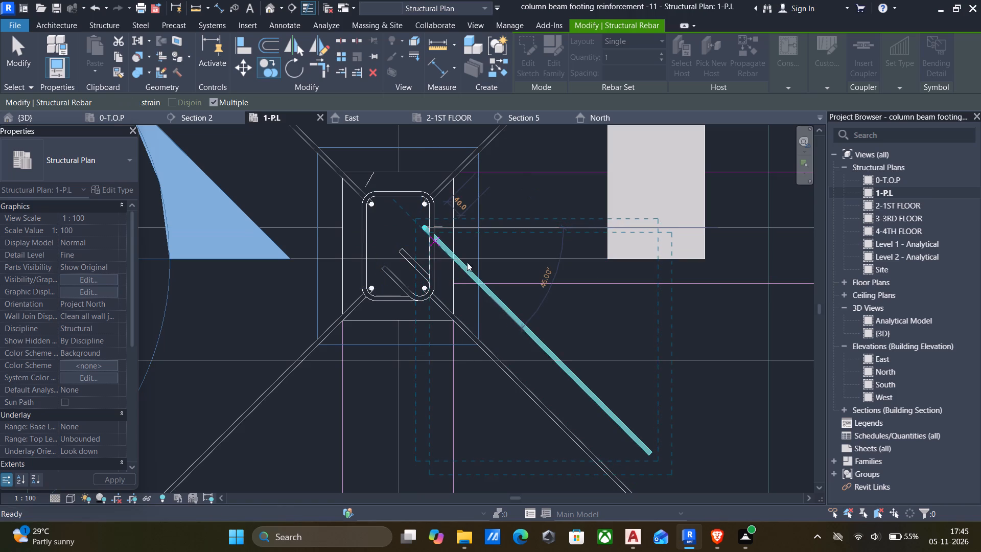
{"action": "key", "text": "Escape"}
{"action": "key", "text": "Escape"}
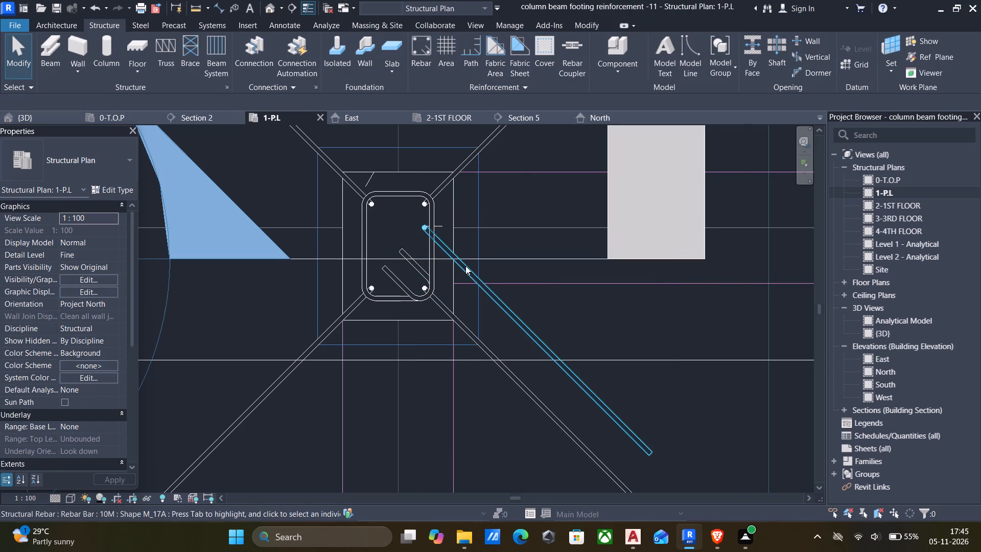
Rotate the copied mid-side bar 45° counterclockwise about its vertical leg so the horizontal leg runs perpendicular to the column's side.
{"action": "left_click", "coordinate": [465, 266]}
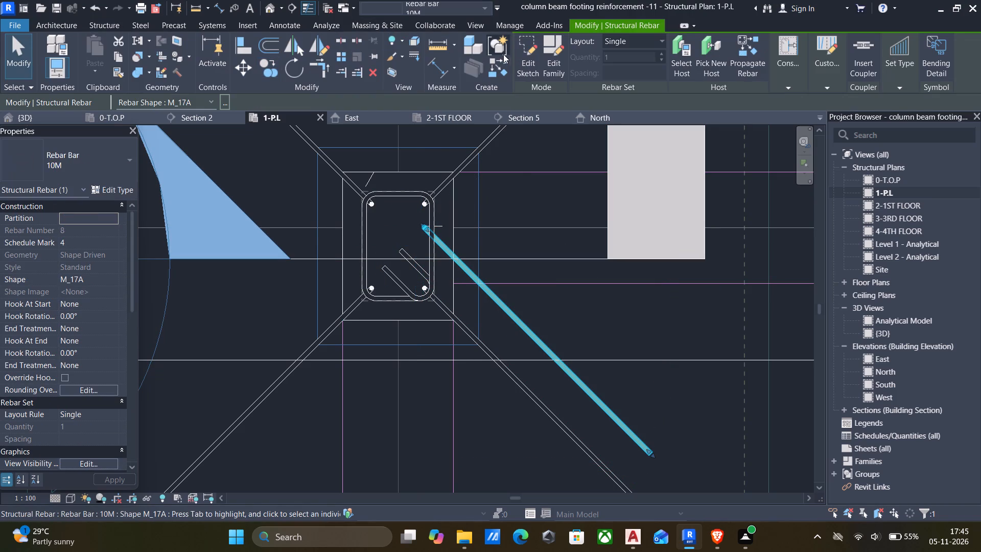
{"action": "left_click", "coordinate": [294, 68]}
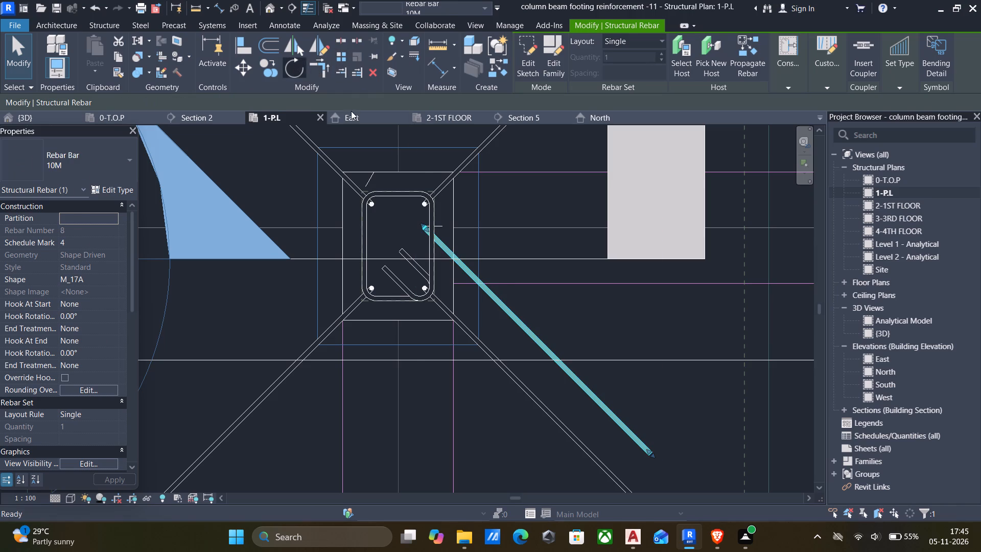
{"action": "left_click", "coordinate": [367, 102]}
{"action": "scroll", "coordinate": [412, 215], "scroll_direction": "up", "scroll_amount": 4}
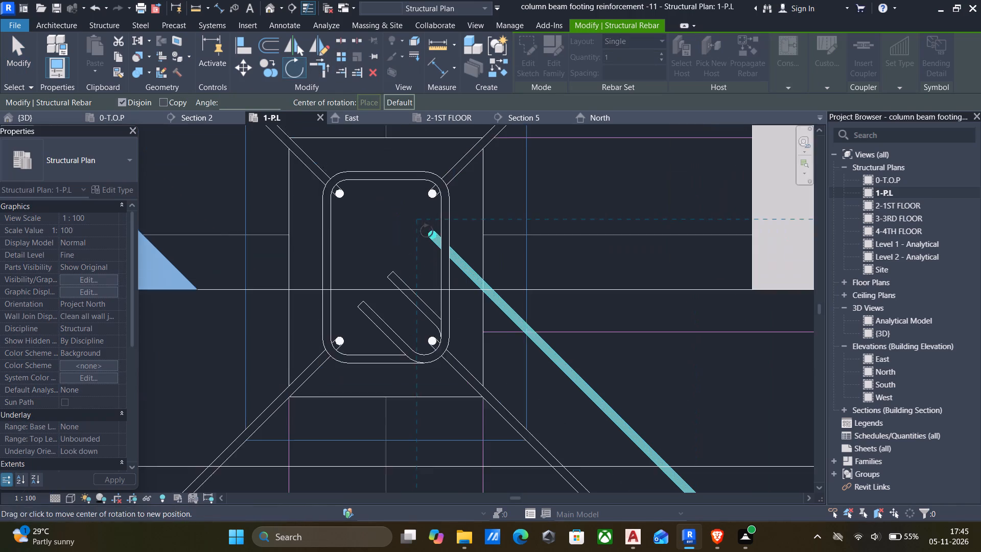
{"action": "scroll", "coordinate": [427, 231], "scroll_direction": "up", "scroll_amount": 10}
{"action": "left_click", "coordinate": [433, 238]}
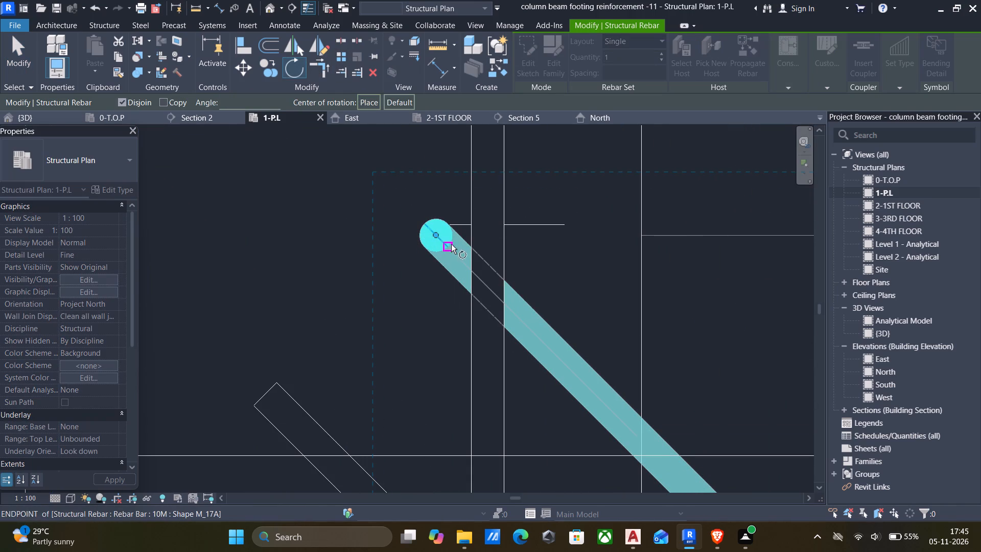
{"action": "left_click", "coordinate": [456, 250]}
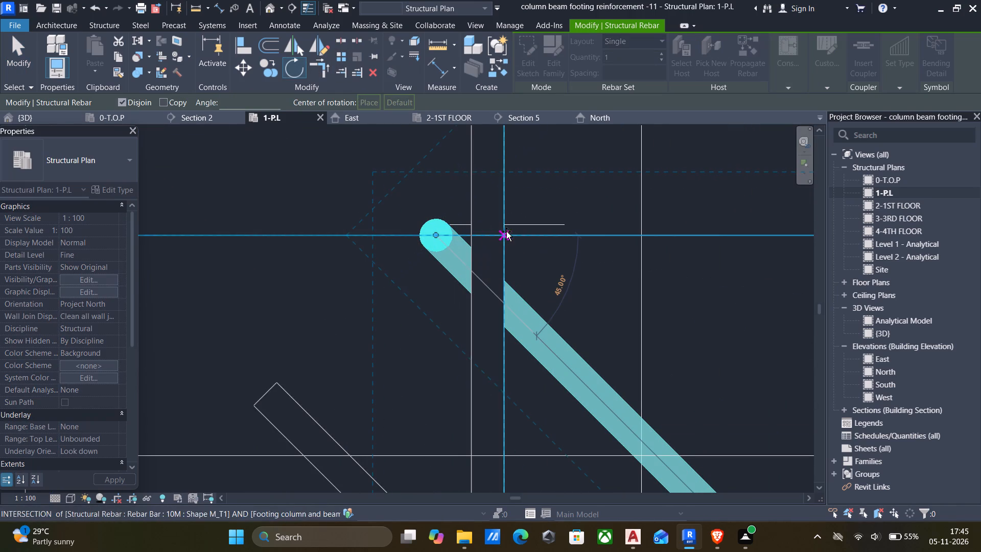
{"action": "left_click", "coordinate": [532, 233]}
{"action": "scroll", "coordinate": [532, 233], "scroll_direction": "down", "scroll_amount": 7}
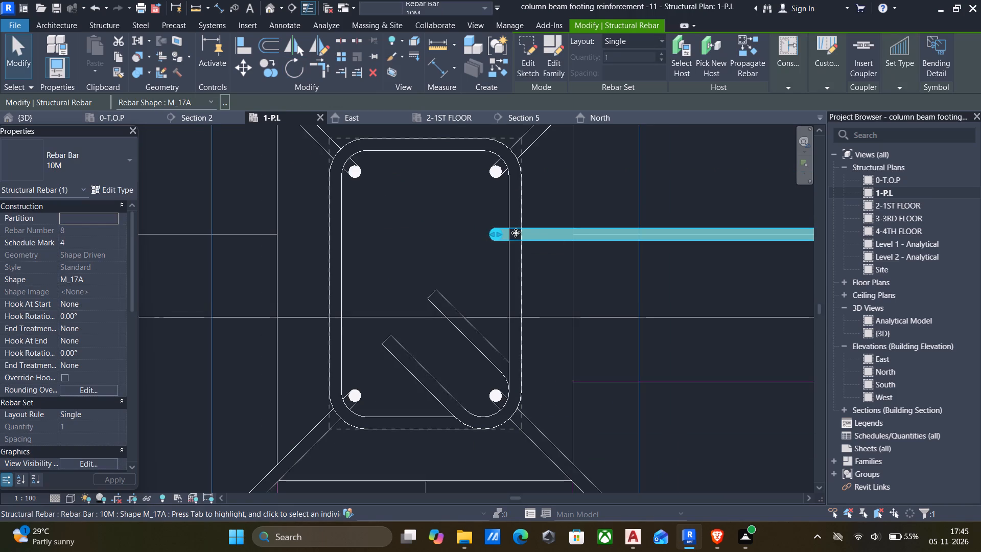
{"action": "scroll", "coordinate": [505, 233], "scroll_direction": "down", "scroll_amount": 4}
{"action": "key", "text": "Escape"}
Change the rotated mid-side bar's rebar set layout to Fixed Number with a quantity of 3.
{"action": "left_click", "coordinate": [534, 238]}
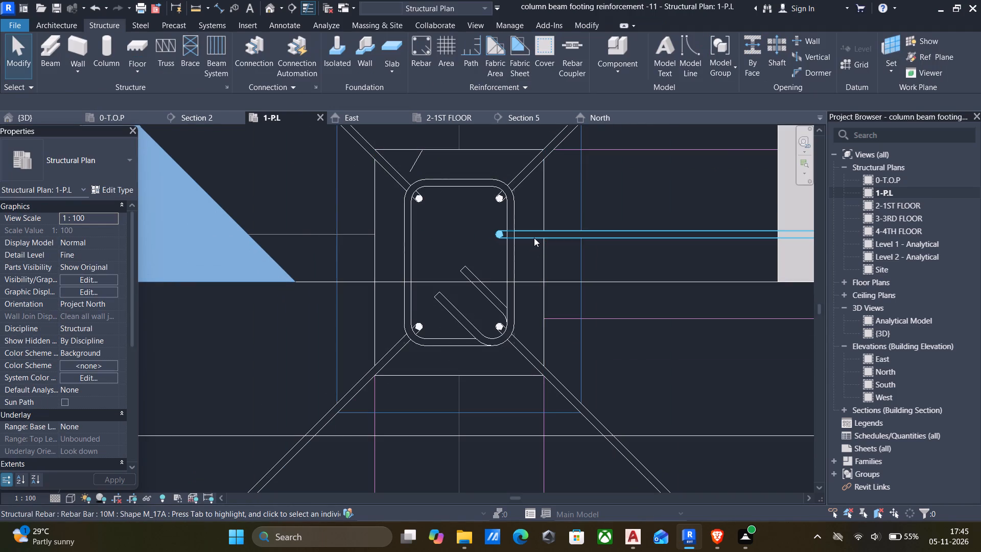
{"action": "key", "text": "c"}
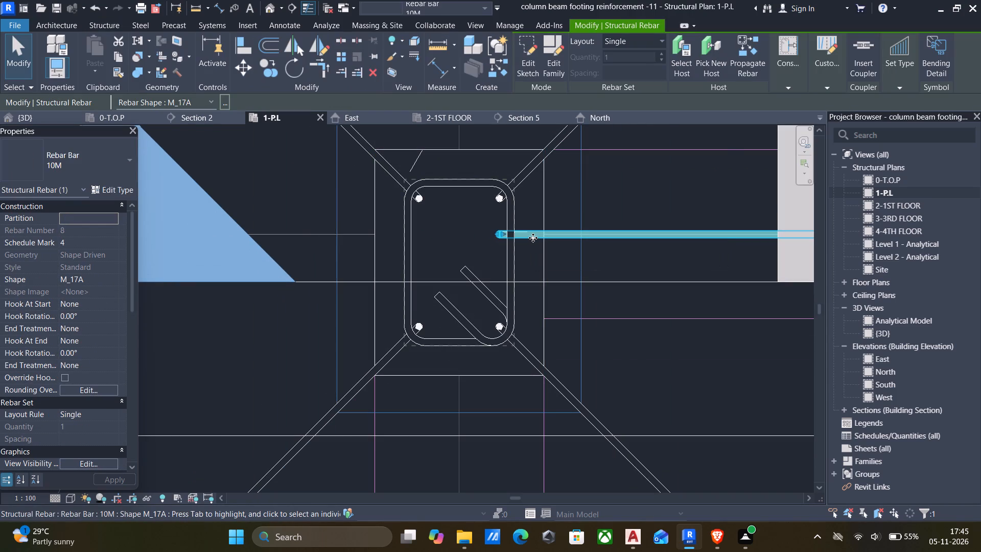
{"action": "key", "text": "Escape"}
{"action": "left_click", "coordinate": [611, 234]}
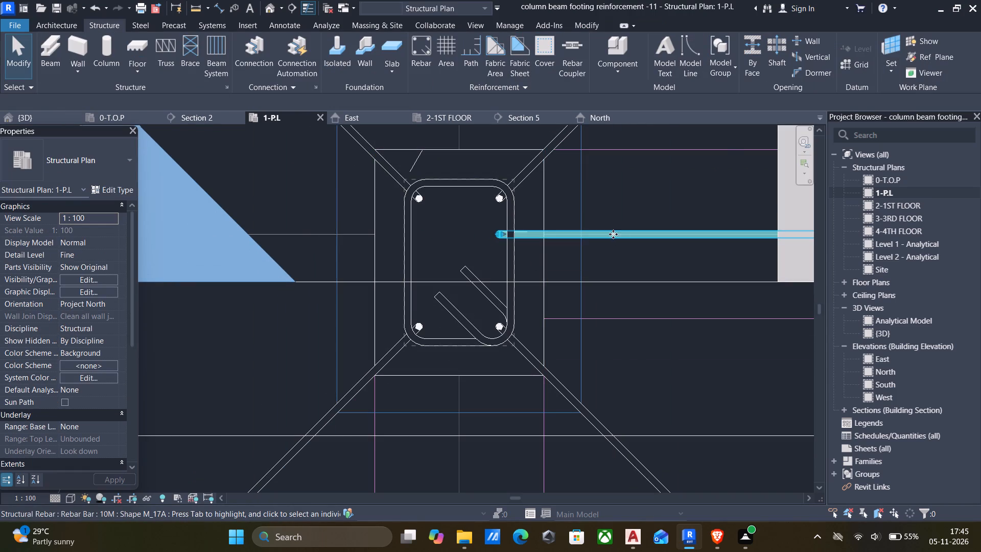
{"action": "left_click", "coordinate": [649, 45]}
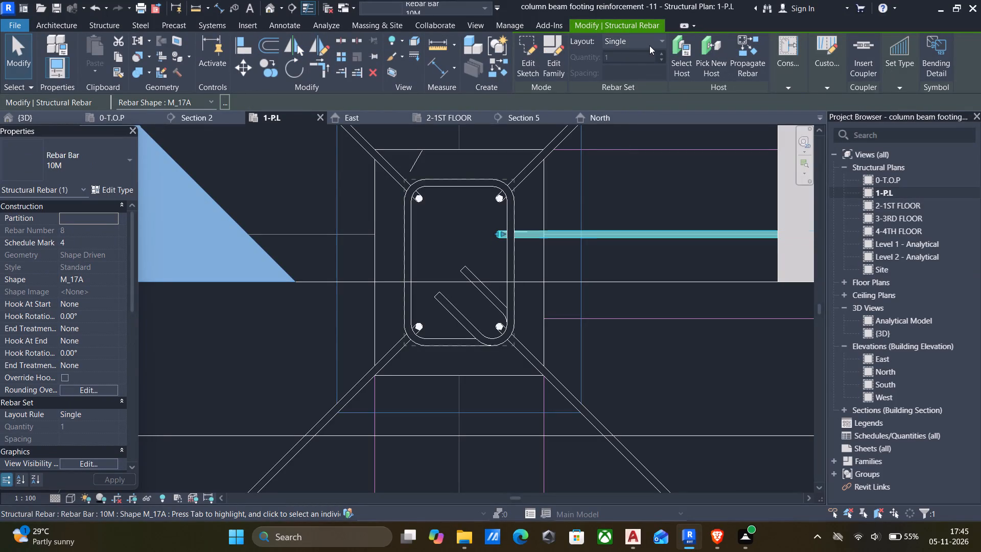
{"action": "left_click", "coordinate": [646, 73]}
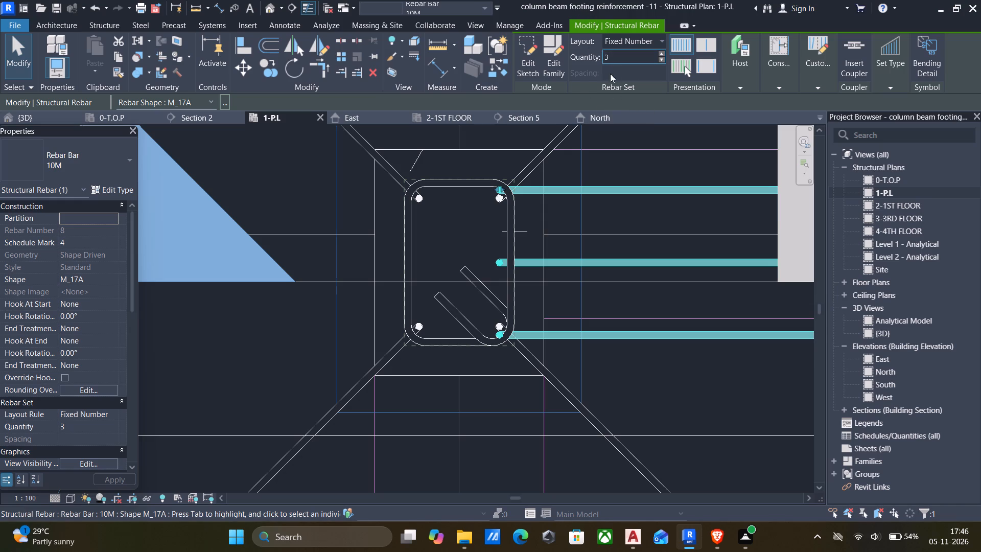
Pull both end bars of the three-bar set inward so the set fits between the stirrup's corner bars.
{"action": "scroll", "coordinate": [619, 176], "scroll_direction": "down", "scroll_amount": 4}
{"action": "middle_click_drag", "start_coordinate": [633, 187], "coordinate": [586, 175]}
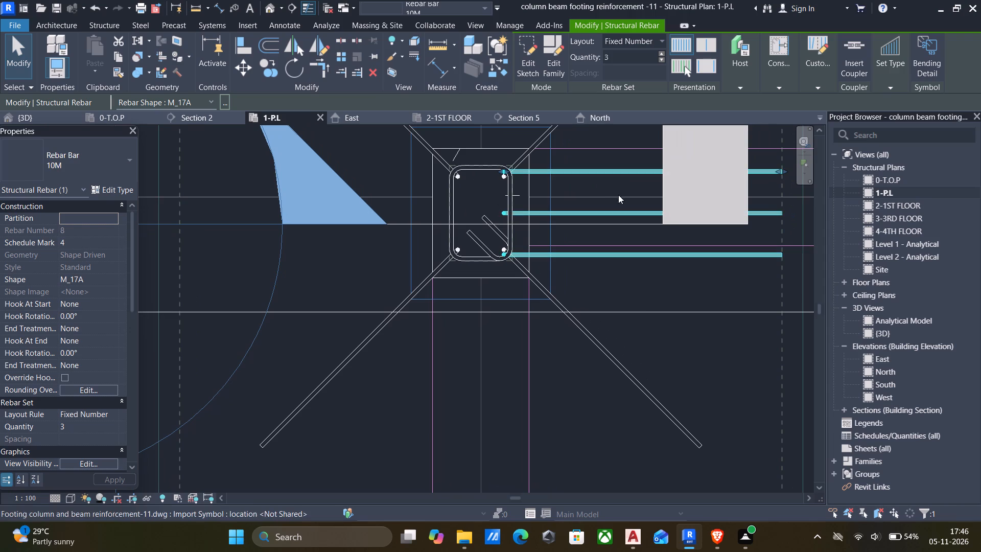
{"action": "left_click", "coordinate": [608, 175]}
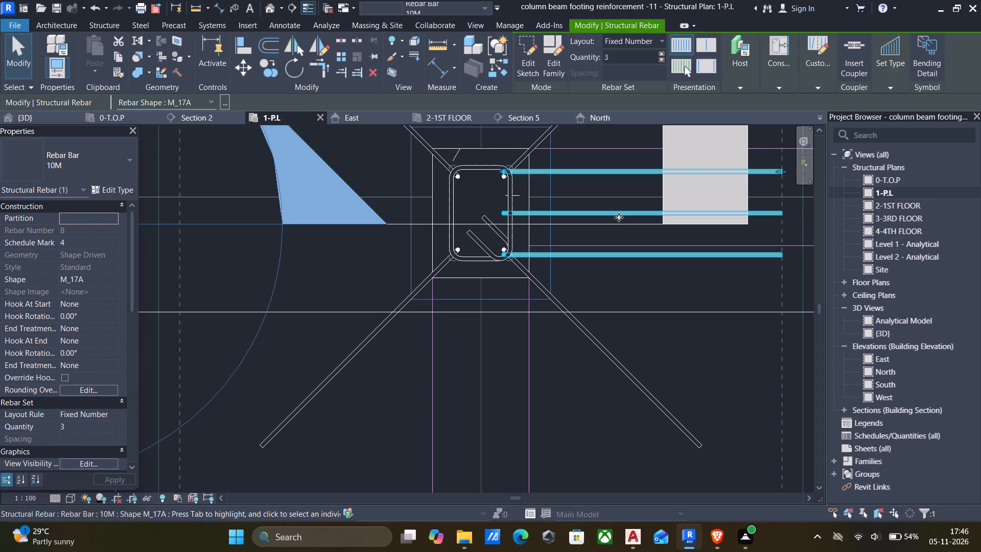
{"action": "key", "text": "Escape"}
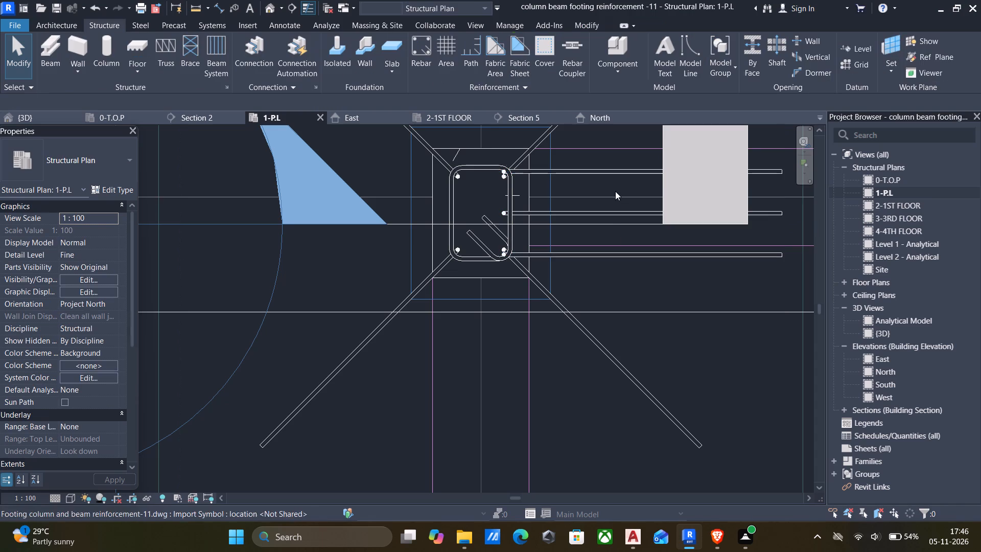
{"action": "left_click", "coordinate": [603, 173]}
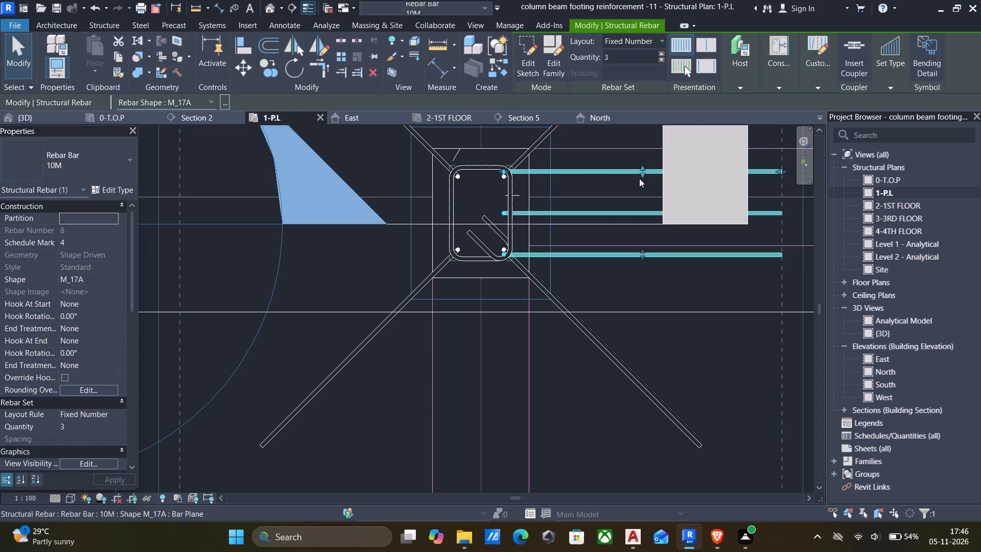
{"action": "left_click_drag", "start_coordinate": [642, 174], "coordinate": [643, 186]}
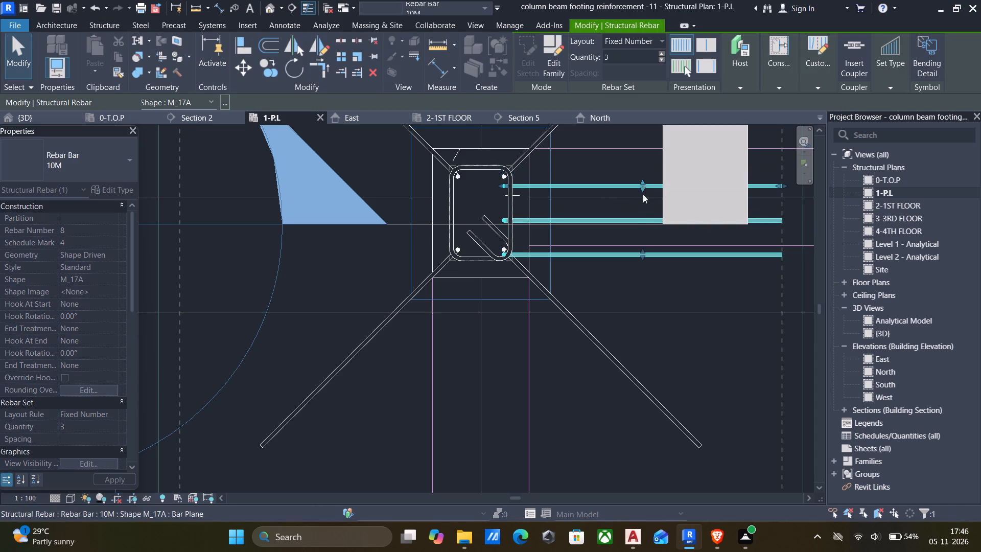
{"action": "left_click_drag", "start_coordinate": [644, 249], "coordinate": [644, 239]}
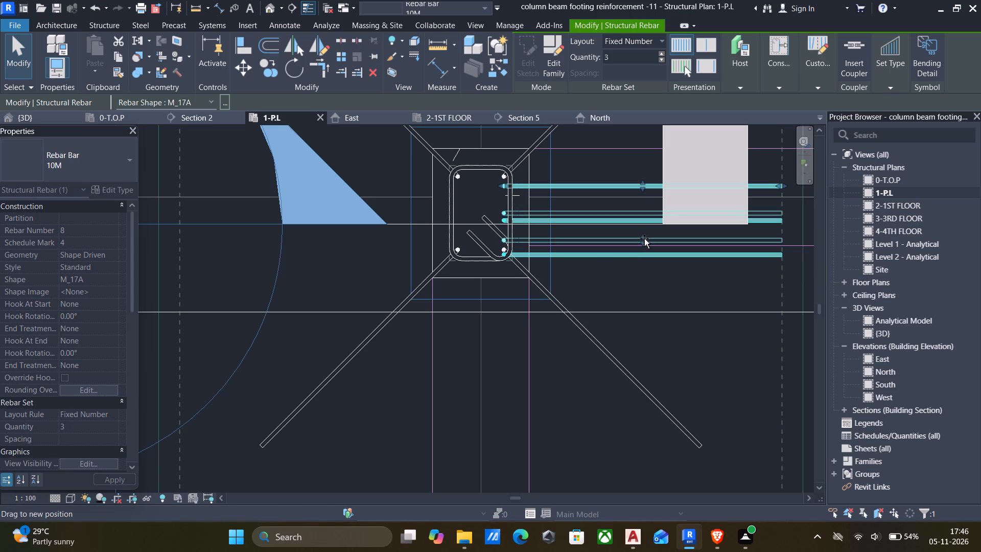
{"action": "left_click_drag", "start_coordinate": [644, 239], "coordinate": [644, 235]}
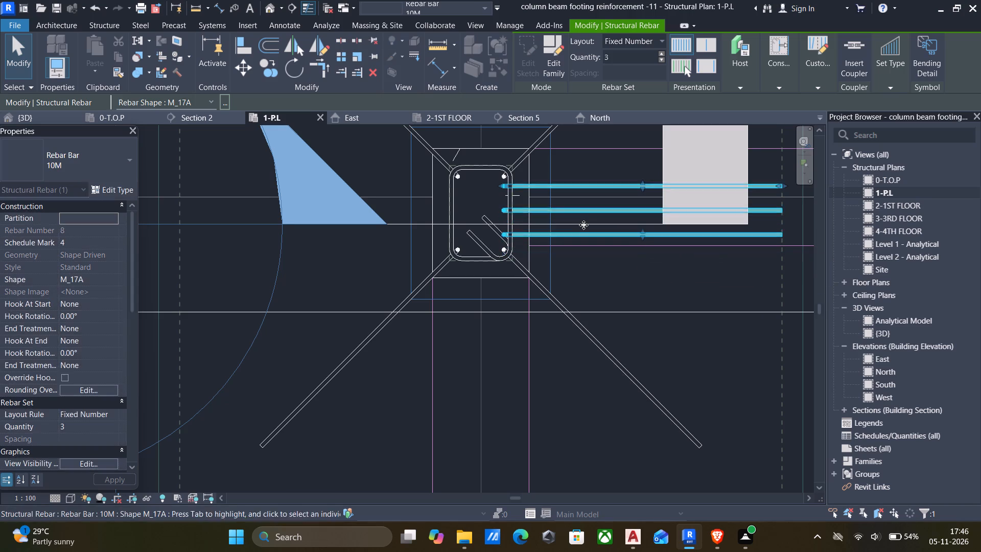
{"action": "key", "text": "Escape"}
Mirror a copy of the three-bar set across the column's vertical centerline to the opposite long side of the stirrup.
{"action": "scroll", "coordinate": [584, 226], "scroll_direction": "down", "scroll_amount": 1}
{"action": "left_click", "coordinate": [587, 214]}
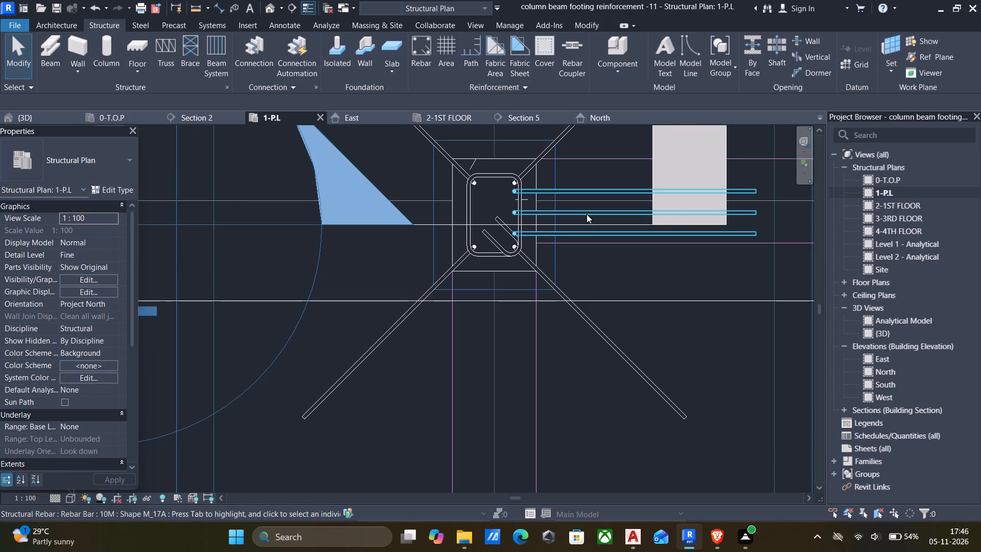
{"action": "key", "text": "d"}
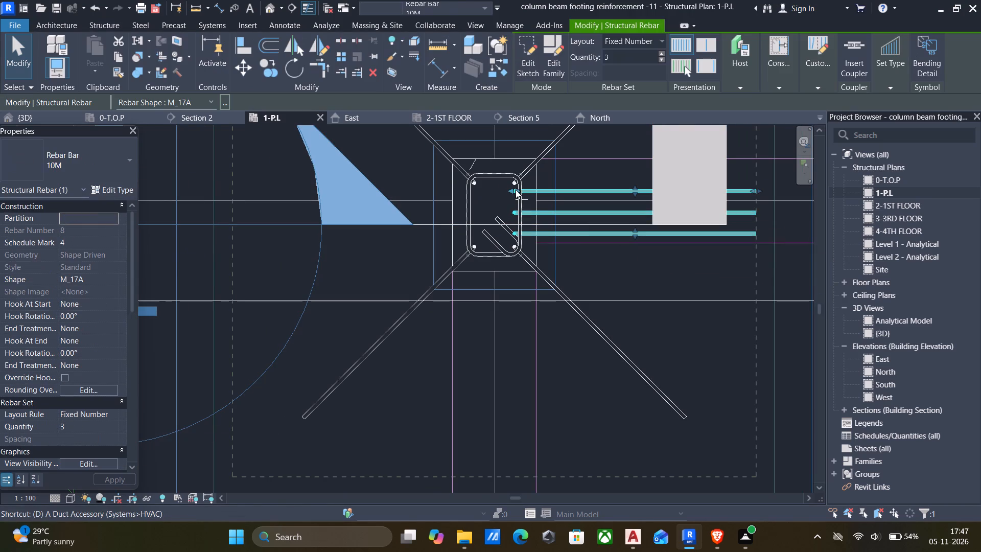
{"action": "key", "text": "m"}
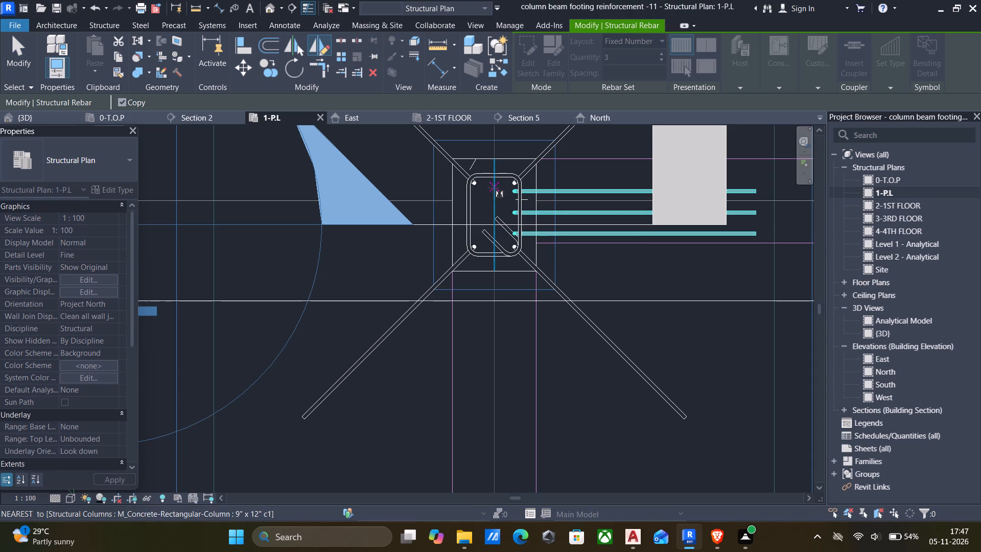
{"action": "left_click", "coordinate": [493, 188]}
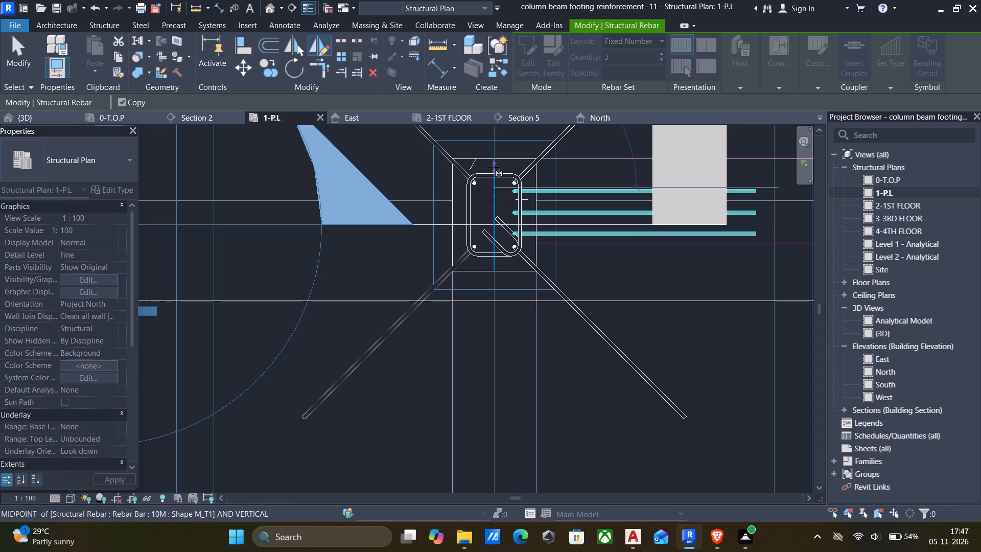
{"action": "left_click", "coordinate": [495, 162]}
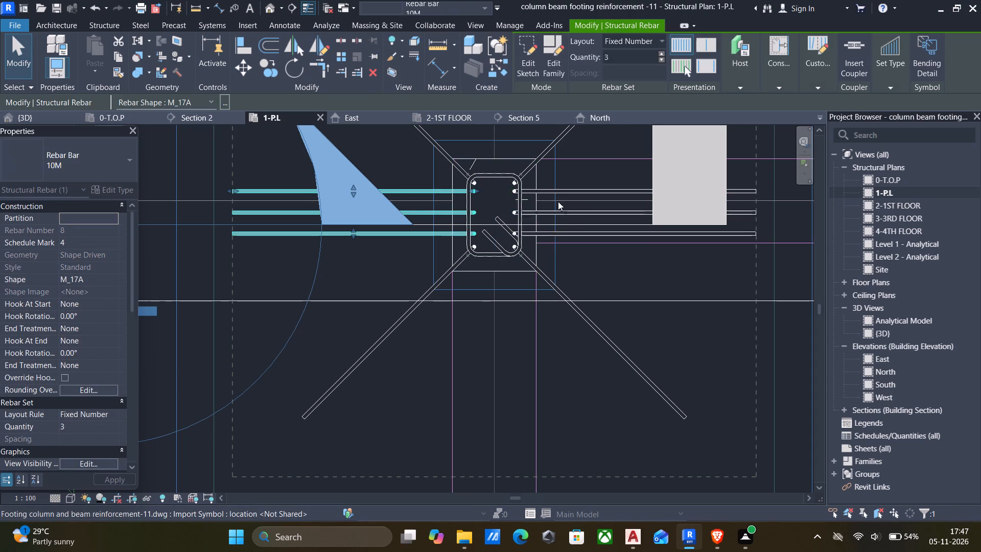
Reduce the original bar set on the column's right long side to a quantity of 2.
{"action": "scroll", "coordinate": [561, 203], "scroll_direction": "down", "scroll_amount": 3}
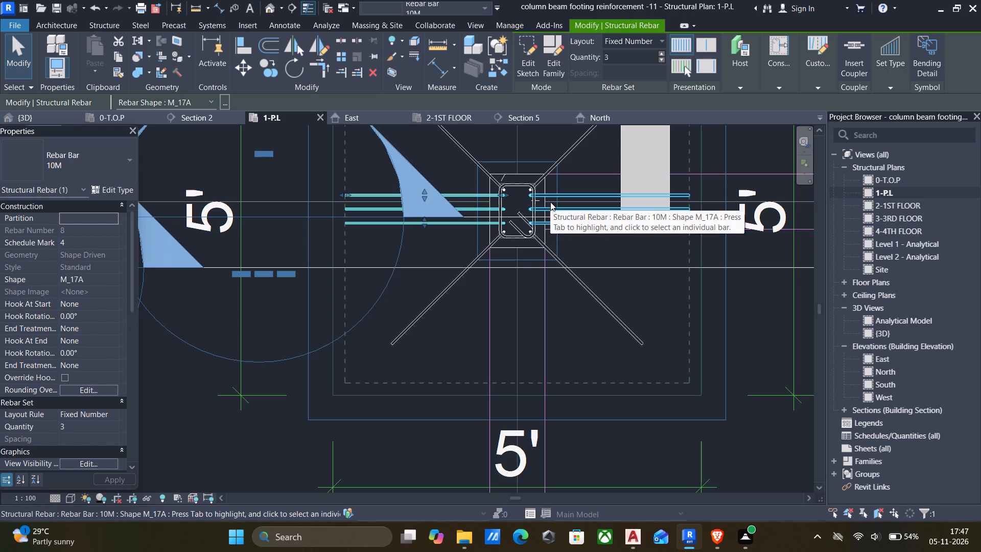
{"action": "scroll", "coordinate": [551, 222], "scroll_direction": "down", "scroll_amount": 1}
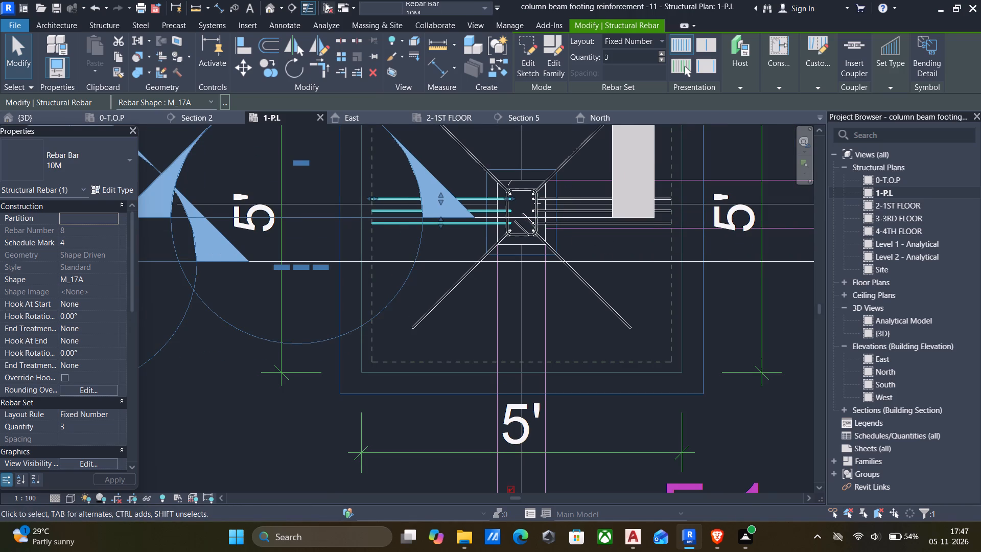
{"action": "scroll", "coordinate": [476, 150], "scroll_direction": "down", "scroll_amount": 9}
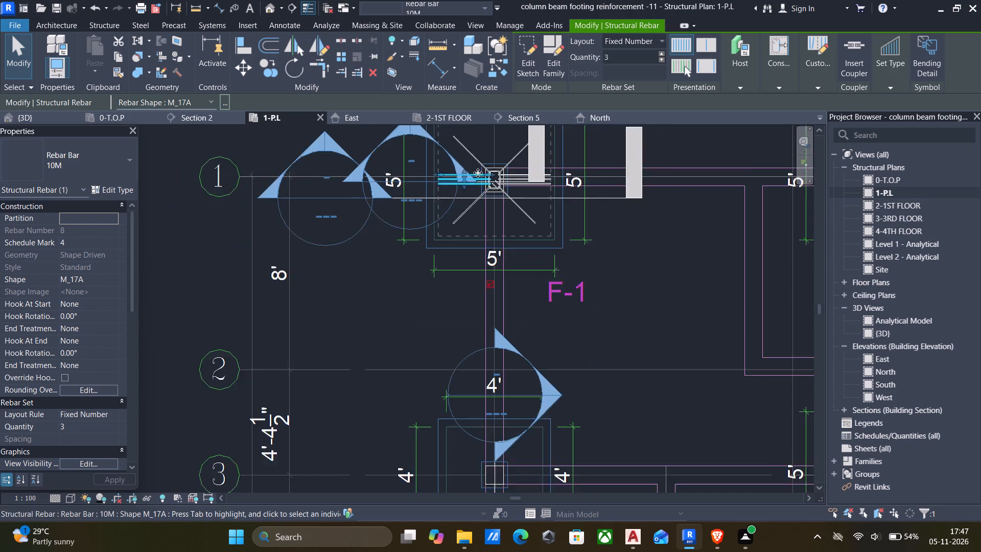
{"action": "scroll", "coordinate": [478, 173], "scroll_direction": "down", "scroll_amount": 2}
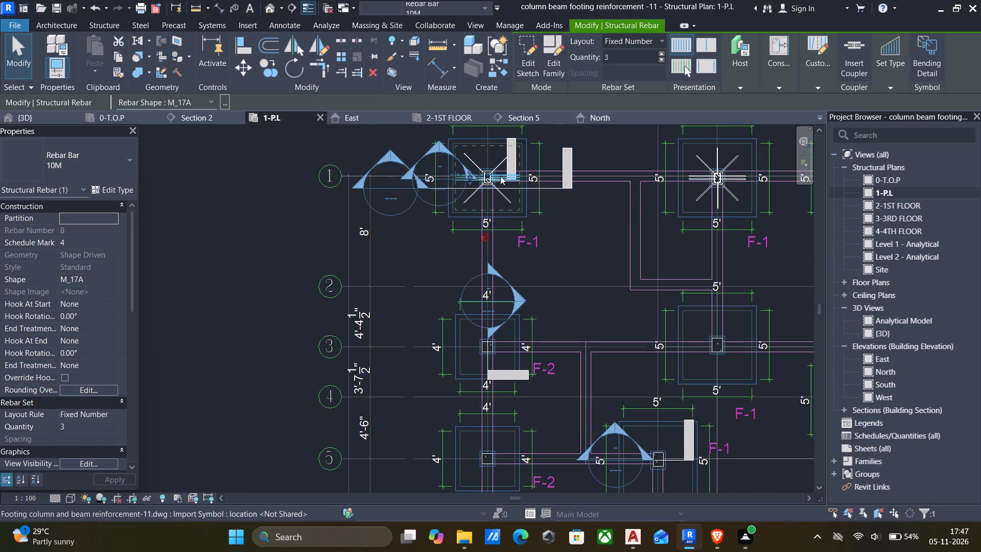
{"action": "scroll", "coordinate": [492, 174], "scroll_direction": "up", "scroll_amount": 9}
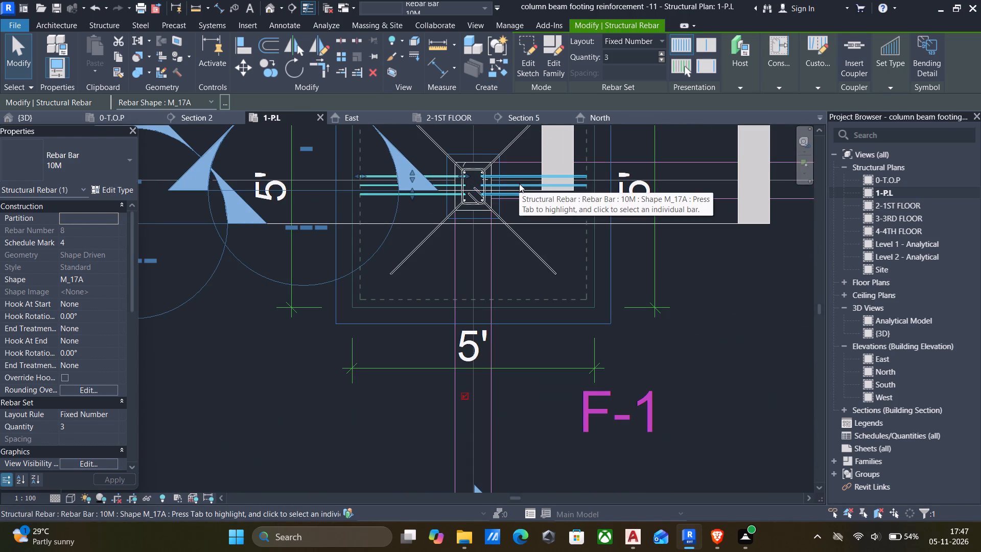
{"action": "scroll", "coordinate": [519, 183], "scroll_direction": "up", "scroll_amount": 4}
{"action": "left_click", "coordinate": [511, 186]}
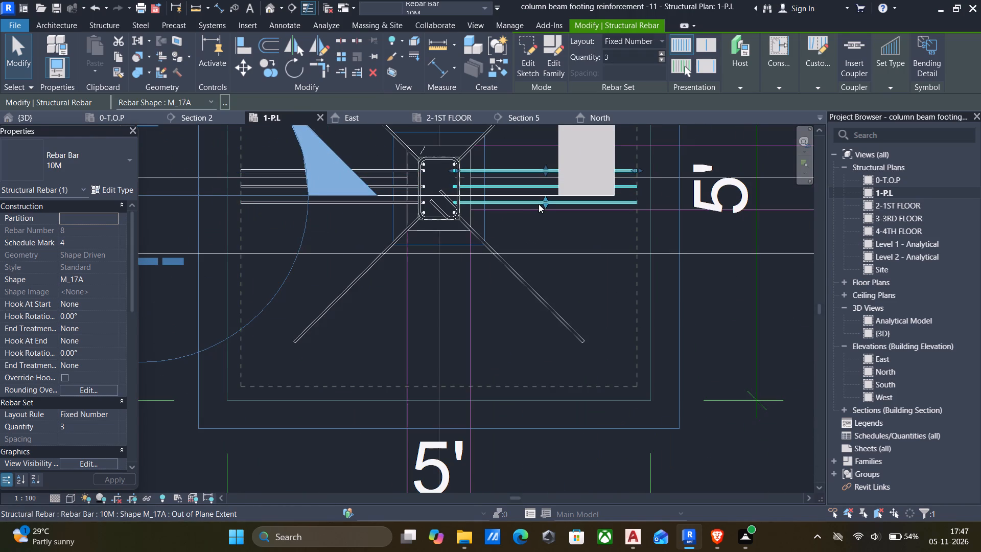
{"action": "key", "text": "Escape"}
{"action": "left_click", "coordinate": [517, 187]}
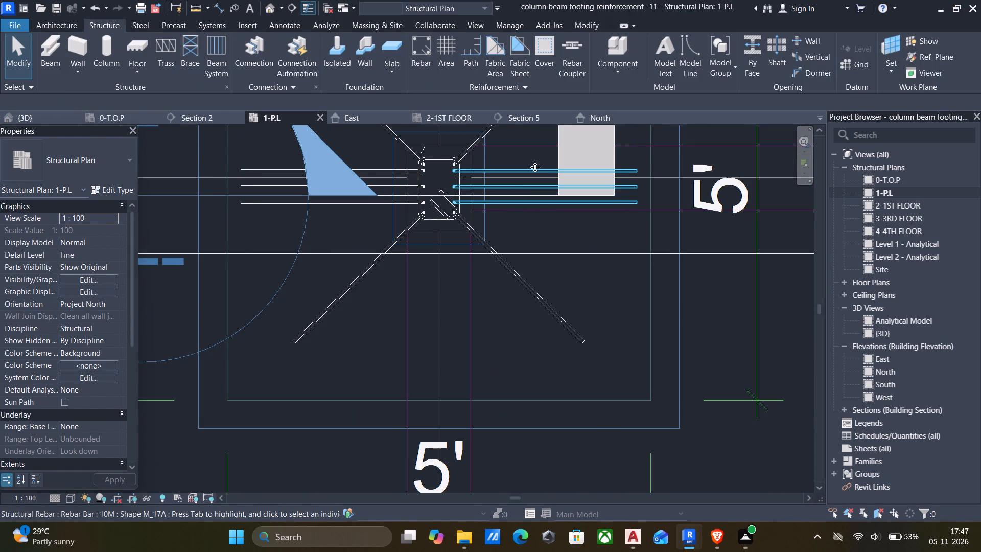
{"action": "left_click", "coordinate": [626, 55]}
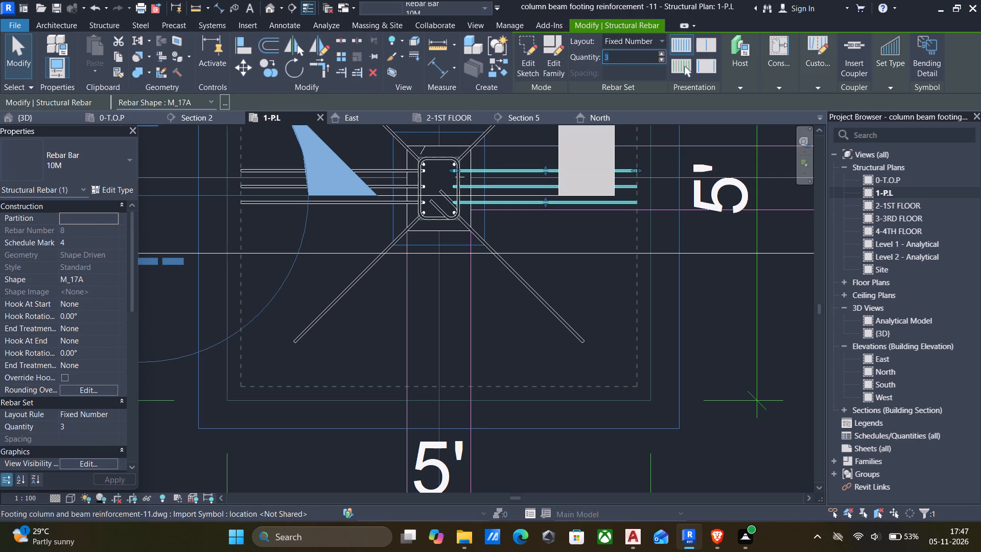
{"action": "key", "text": "2"}
{"action": "key", "text": "Return"}
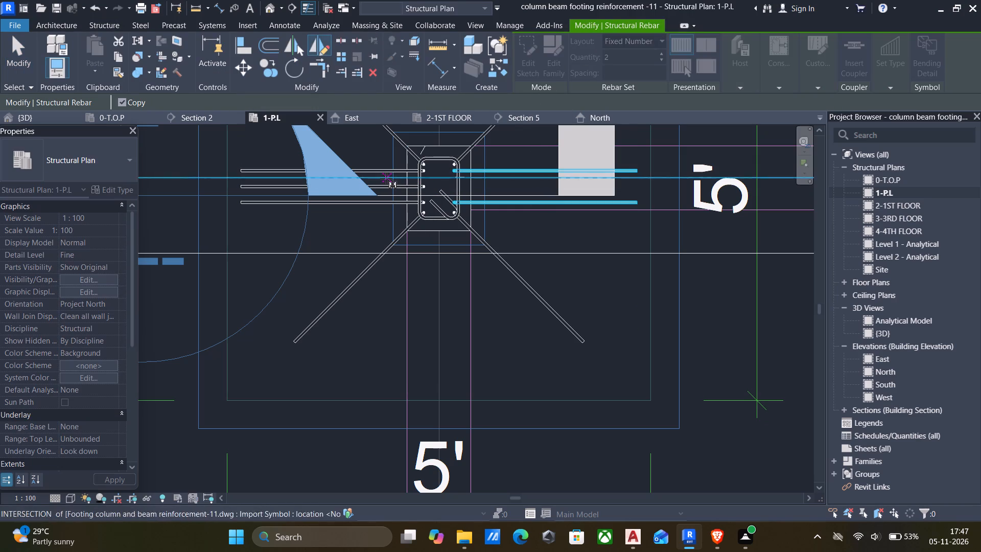
{"action": "key", "text": "Escape"}
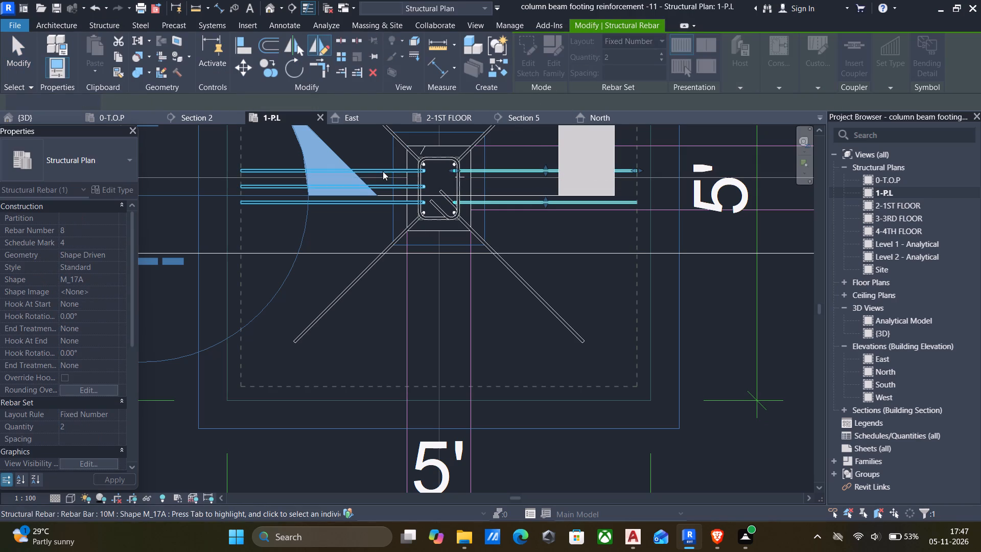
Reduce the mirrored bar set on the column's left long side to a quantity of 2.
{"action": "left_click", "coordinate": [382, 171]}
{"action": "left_click_drag", "start_coordinate": [629, 52], "coordinate": [547, 55]}
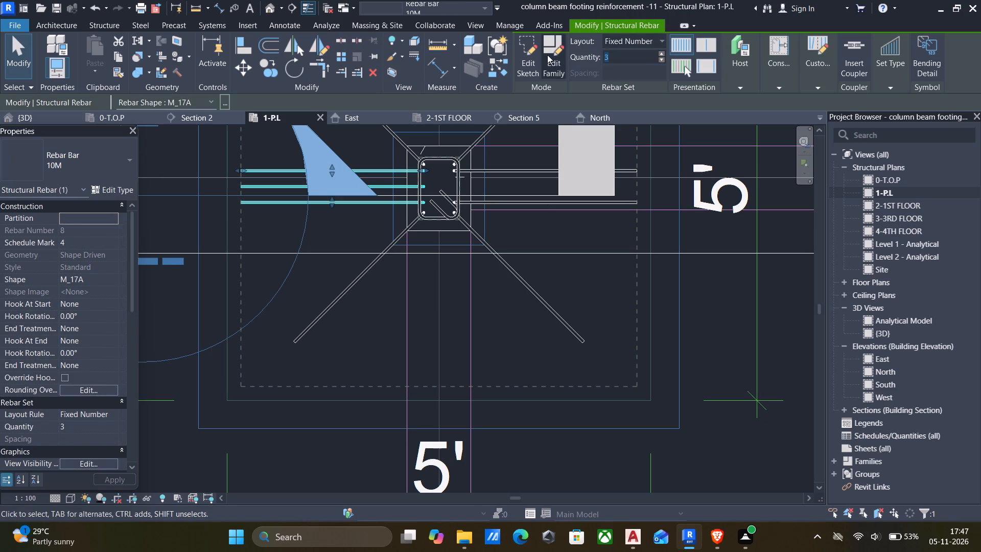
{"action": "key", "text": "2"}
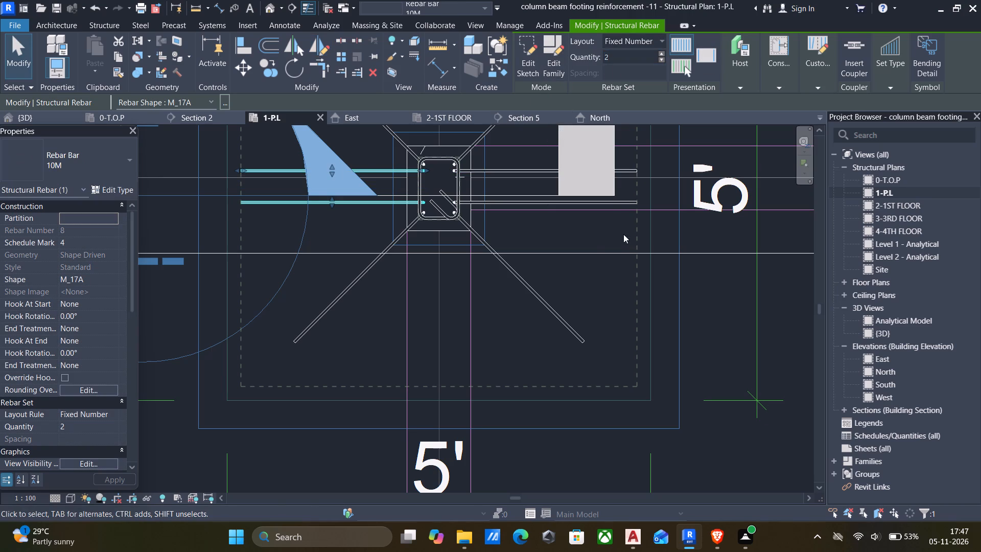
Copy the upper-right diagonal L-shaped corner bar onto the column's vertical centerline inside the stirrup's upper short side.
{"action": "scroll", "coordinate": [604, 246], "scroll_direction": "down", "scroll_amount": 6}
{"action": "middle_click_drag", "start_coordinate": [596, 234], "coordinate": [471, 217]}
{"action": "scroll", "coordinate": [443, 217], "scroll_direction": "down", "scroll_amount": 4}
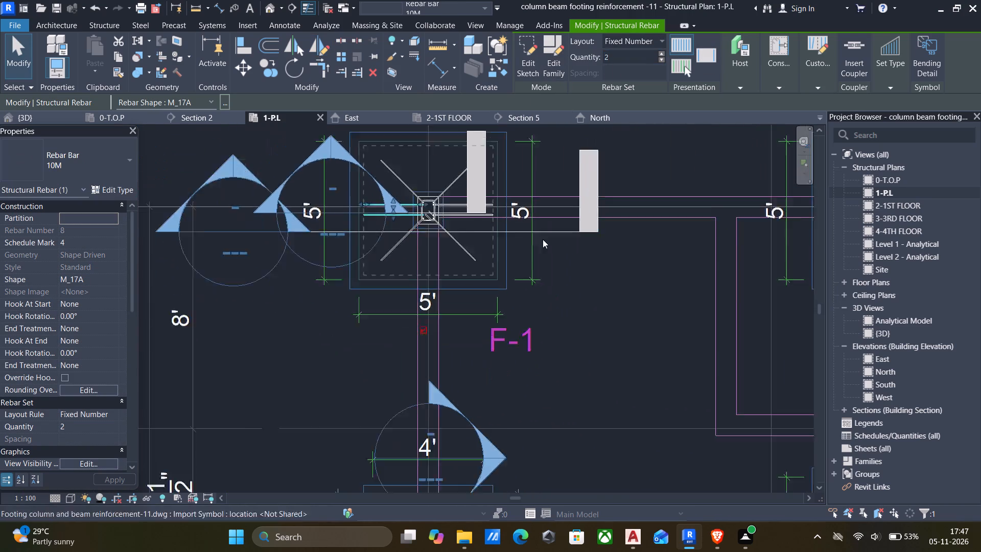
{"action": "scroll", "coordinate": [543, 239], "scroll_direction": "down", "scroll_amount": 1}
{"action": "middle_click_drag", "start_coordinate": [648, 249], "coordinate": [597, 235]}
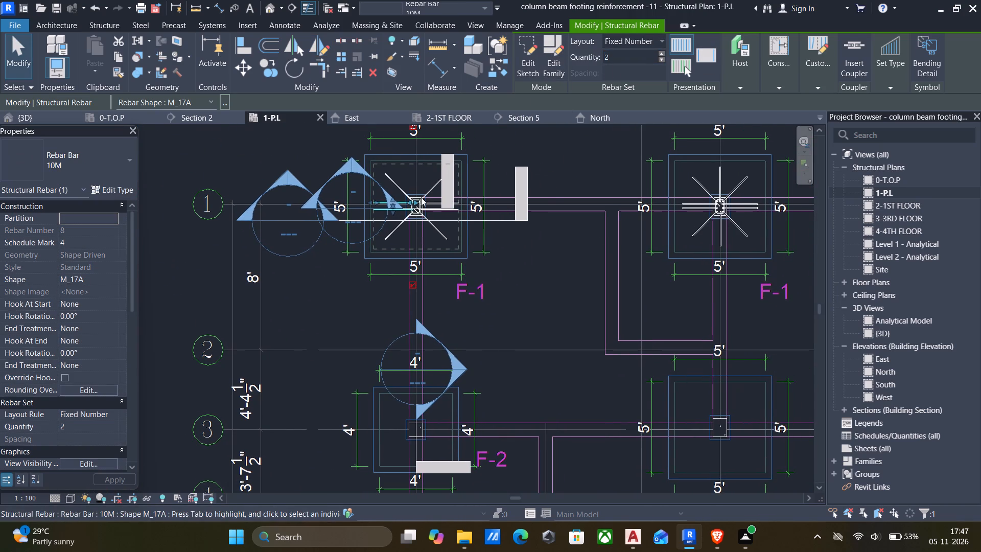
{"action": "scroll", "coordinate": [417, 197], "scroll_direction": "up", "scroll_amount": 9}
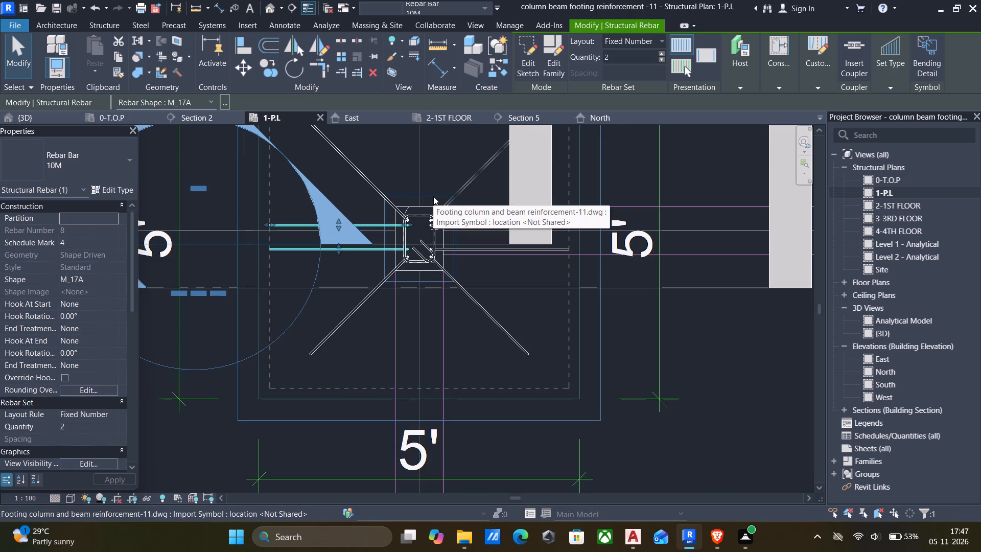
{"action": "key", "text": "Escape"}
{"action": "left_click", "coordinate": [457, 196]}
{"action": "key", "text": "c"}
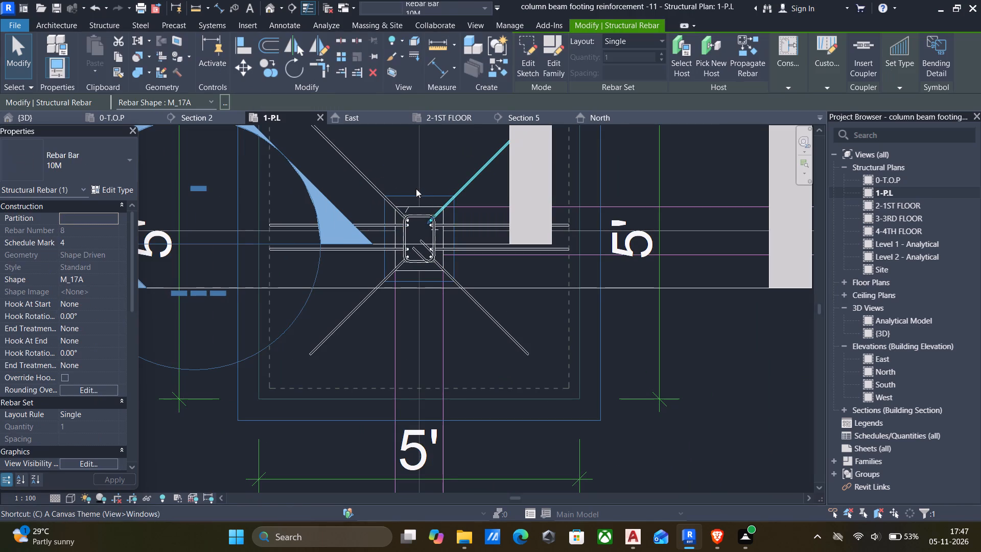
{"action": "key", "text": "o"}
{"action": "scroll", "coordinate": [438, 216], "scroll_direction": "up", "scroll_amount": 9}
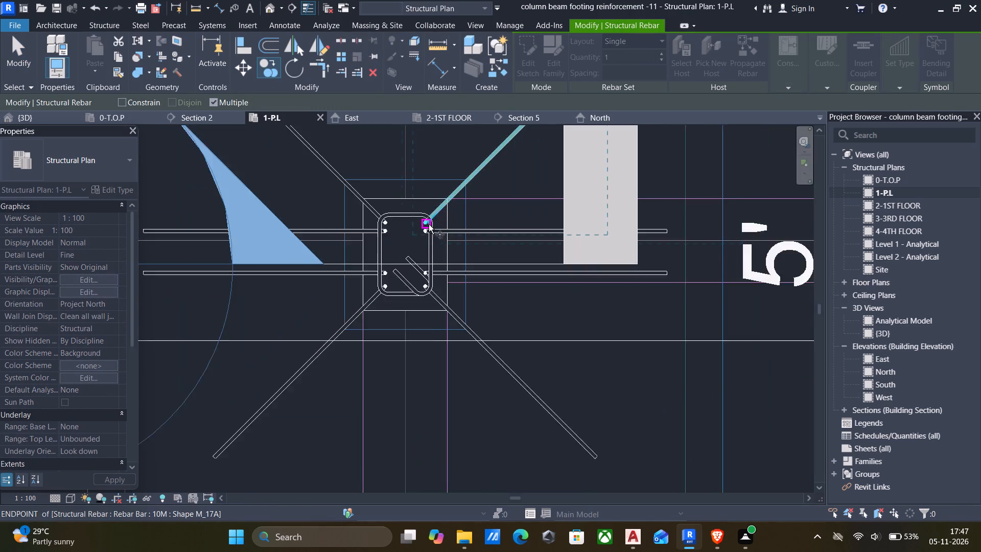
{"action": "scroll", "coordinate": [425, 224], "scroll_direction": "up", "scroll_amount": 3}
{"action": "left_click", "coordinate": [423, 221]}
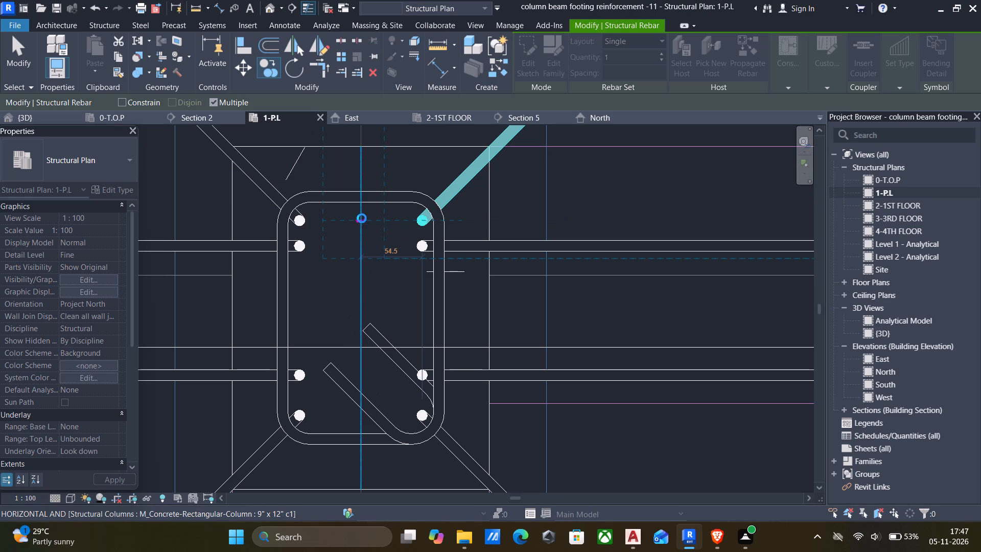
{"action": "left_click", "coordinate": [362, 218]}
{"action": "scroll", "coordinate": [402, 217], "scroll_direction": "down", "scroll_amount": 4}
{"action": "key", "text": "Escape"}
{"action": "middle_click_drag", "start_coordinate": [416, 192], "coordinate": [422, 198]}
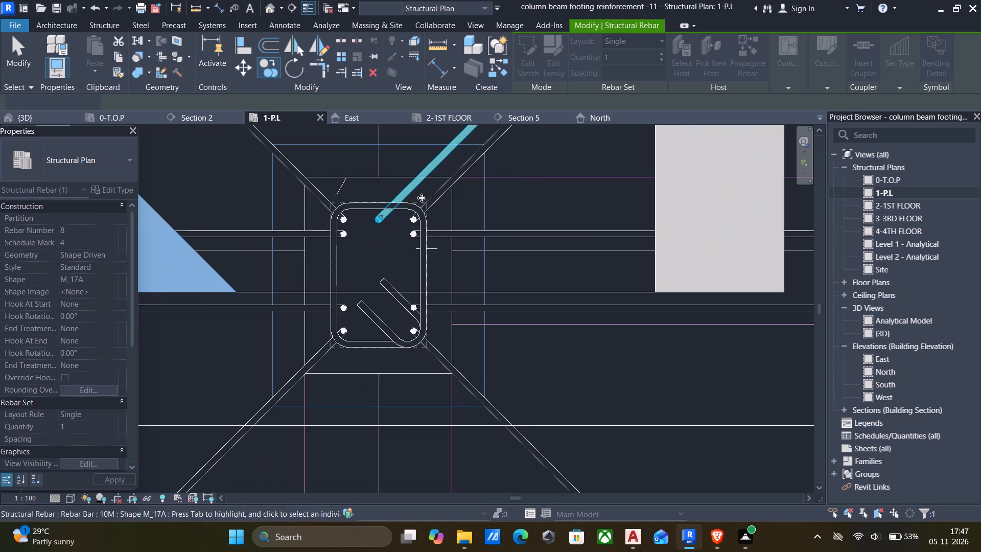
{"action": "middle_click_drag", "start_coordinate": [422, 198], "coordinate": [431, 244]}
{"action": "key", "text": "Escape"}
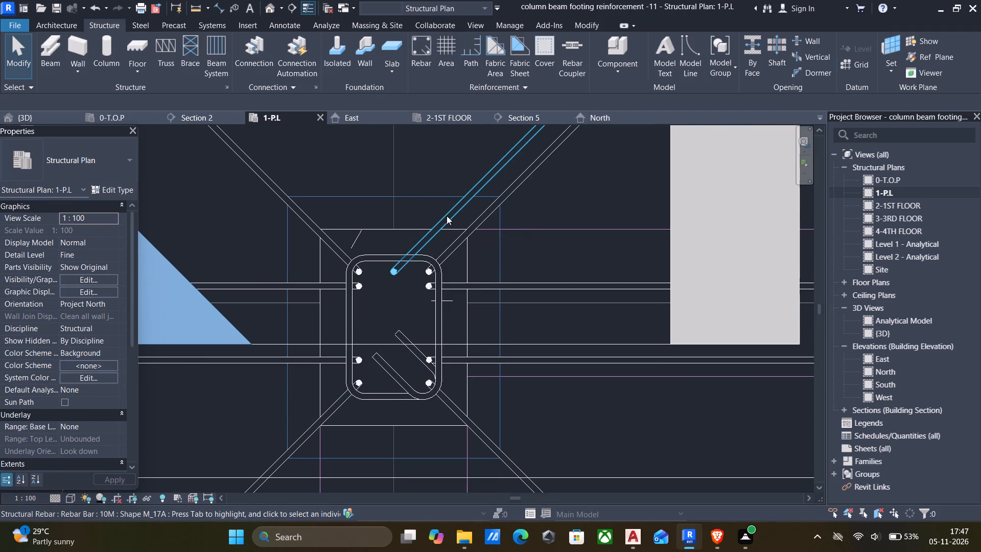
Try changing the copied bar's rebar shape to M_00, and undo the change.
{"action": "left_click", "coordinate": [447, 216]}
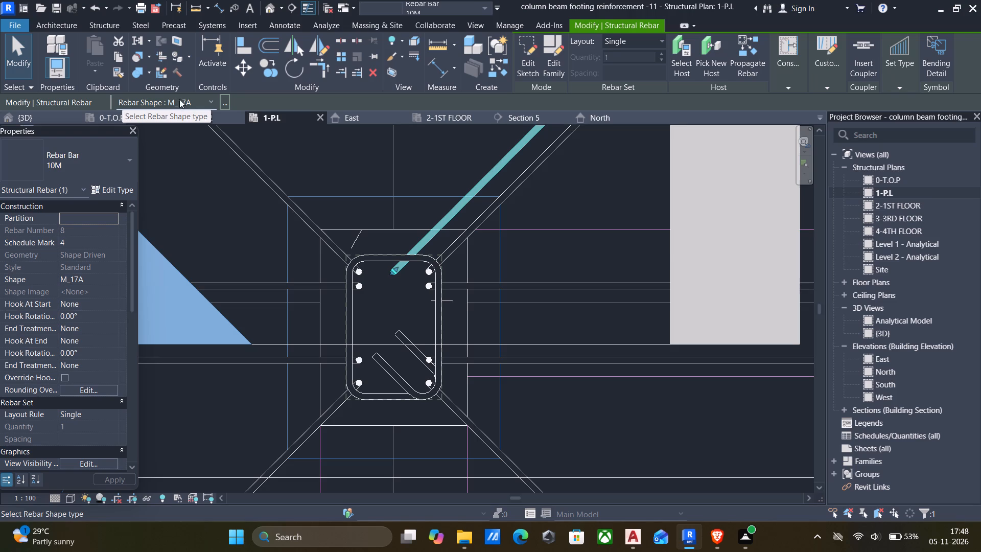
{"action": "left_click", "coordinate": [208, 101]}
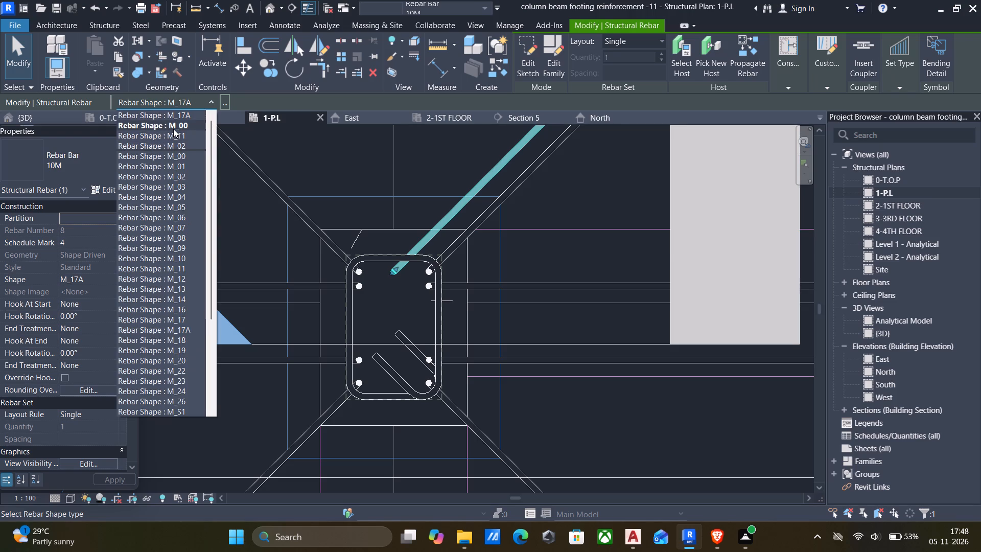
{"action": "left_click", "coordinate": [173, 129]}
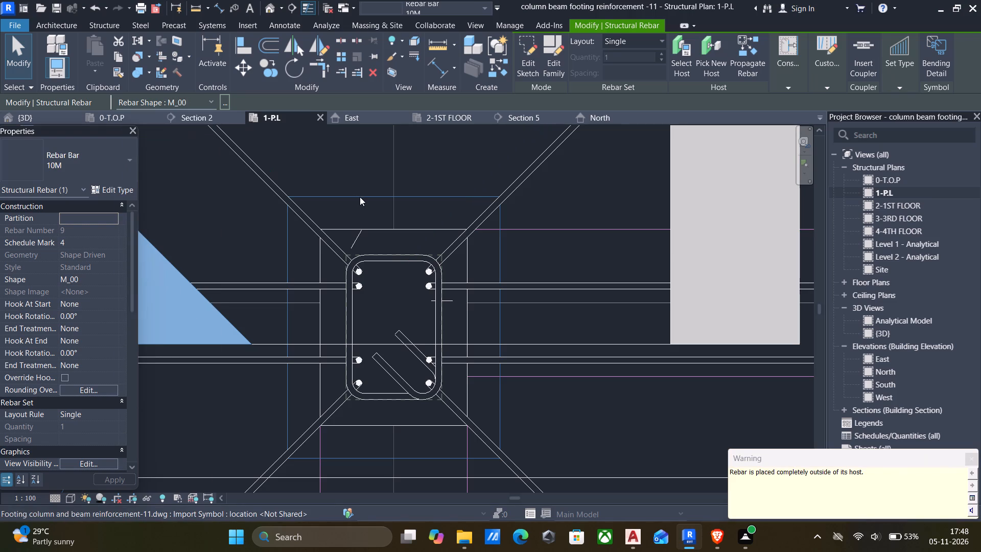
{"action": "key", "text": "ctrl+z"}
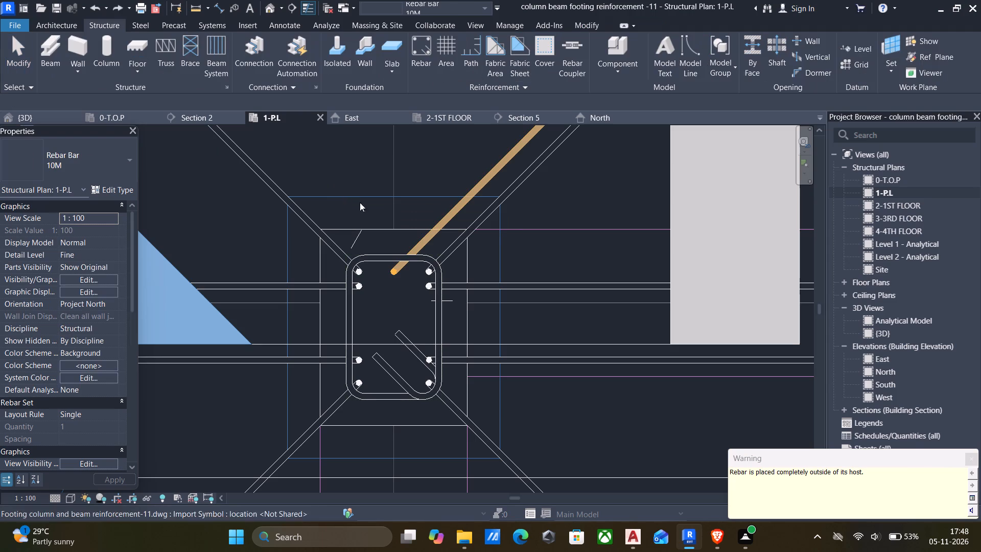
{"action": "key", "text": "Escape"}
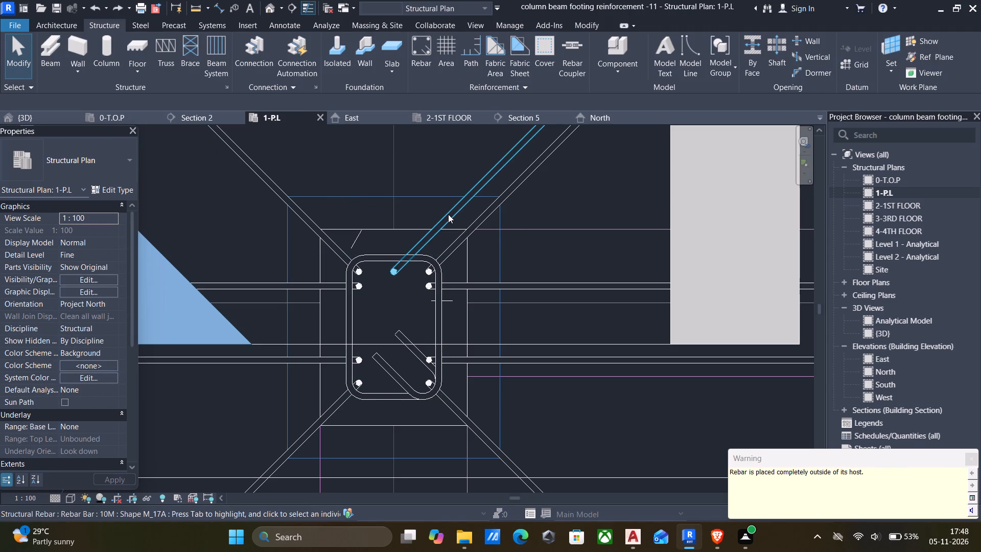
Rotate the copied bar 45° about its end inside the stirrup so its leg runs along the column's vertical centerline.
{"action": "left_click", "coordinate": [448, 214]}
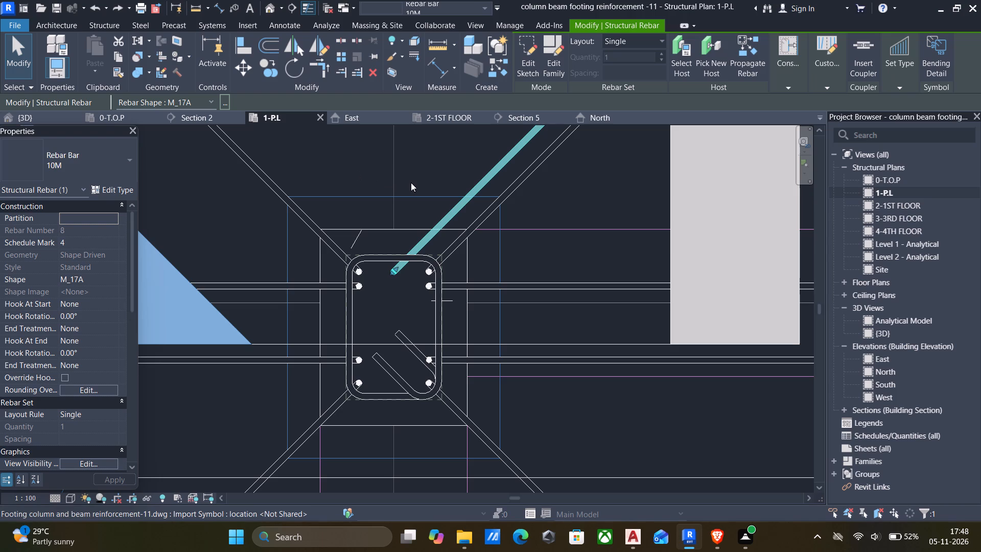
{"action": "left_click", "coordinate": [297, 71]}
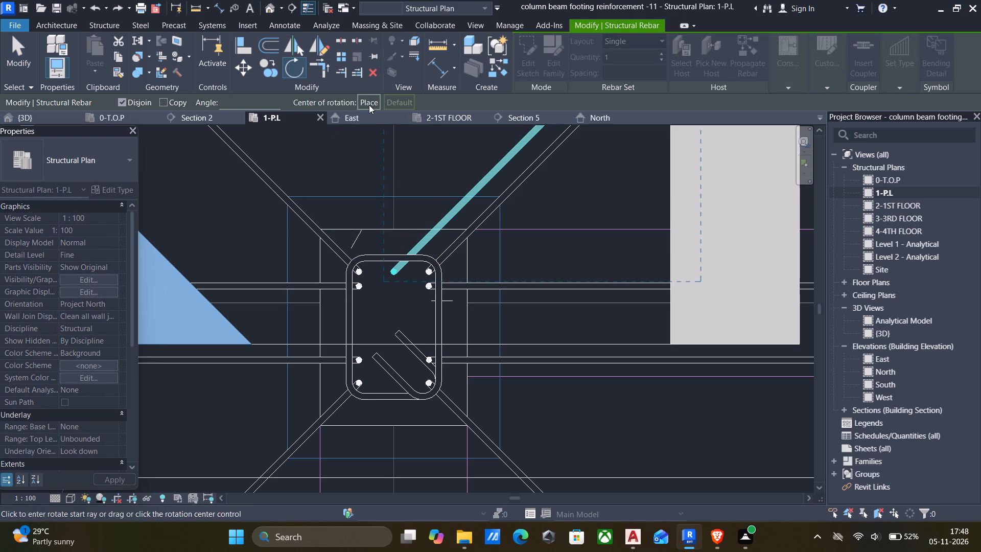
{"action": "left_click", "coordinate": [369, 103]}
{"action": "scroll", "coordinate": [402, 264], "scroll_direction": "up", "scroll_amount": 8}
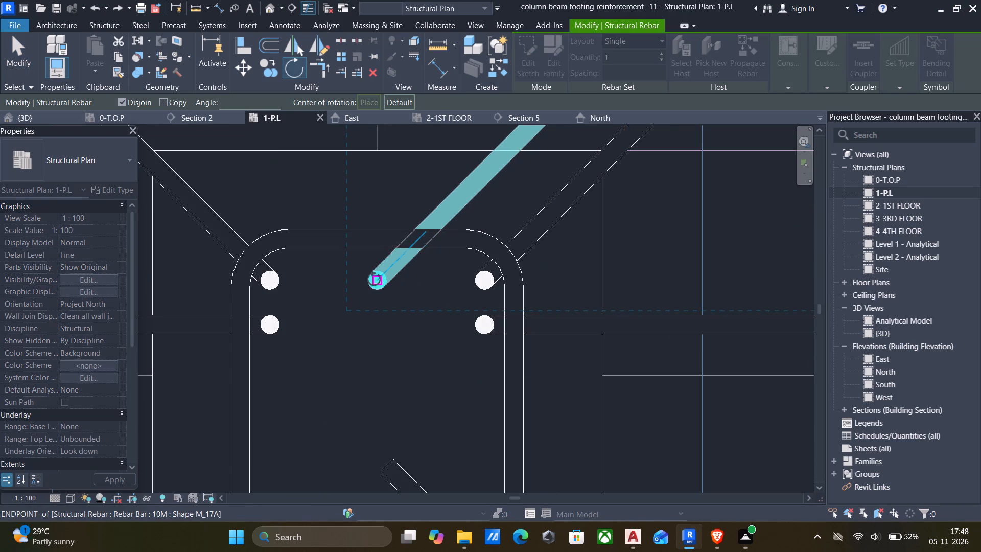
{"action": "left_click", "coordinate": [376, 281]}
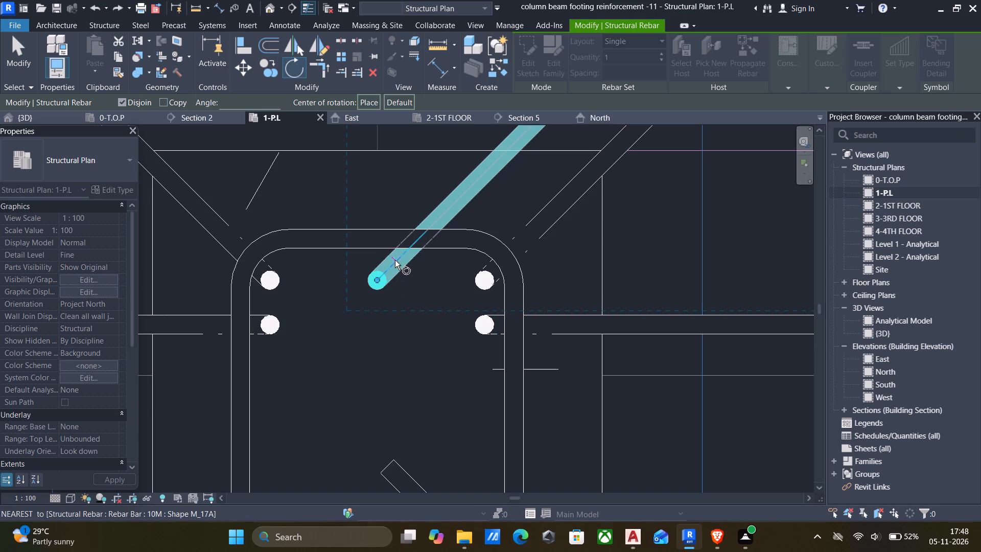
{"action": "left_click", "coordinate": [396, 260]}
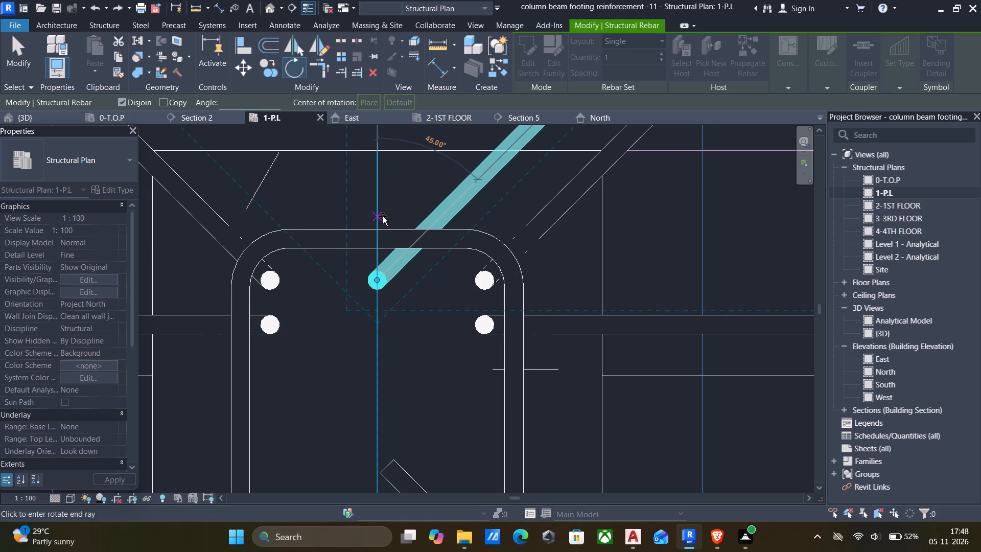
{"action": "left_click", "coordinate": [376, 211]}
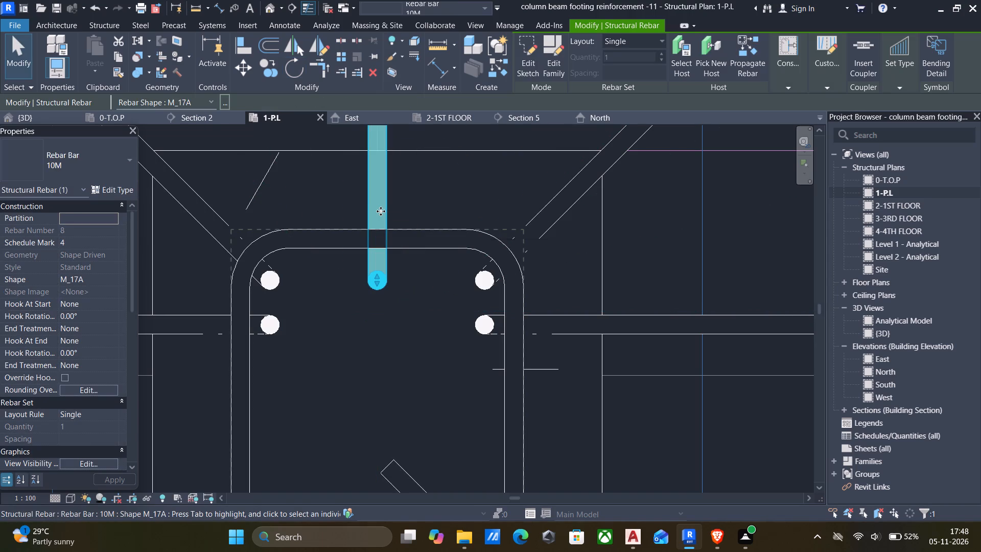
{"action": "key", "text": "Escape"}
{"action": "scroll", "coordinate": [386, 214], "scroll_direction": "down", "scroll_amount": 5}
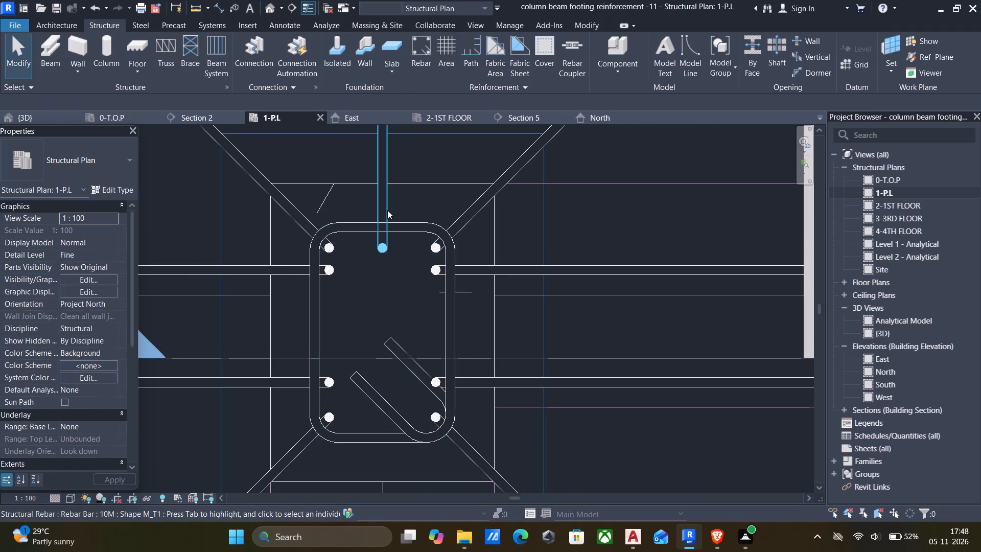
Mirror a copy of the centered bar across the column's horizontal mid-axis to the stirrup's lower short side.
{"action": "left_click", "coordinate": [387, 210]}
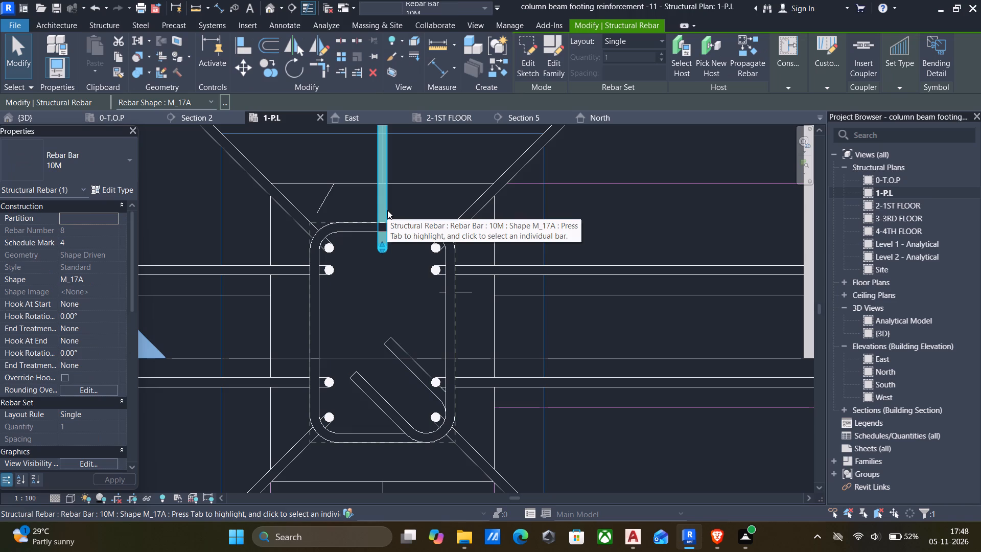
{"action": "scroll", "coordinate": [387, 237], "scroll_direction": "down", "scroll_amount": 5}
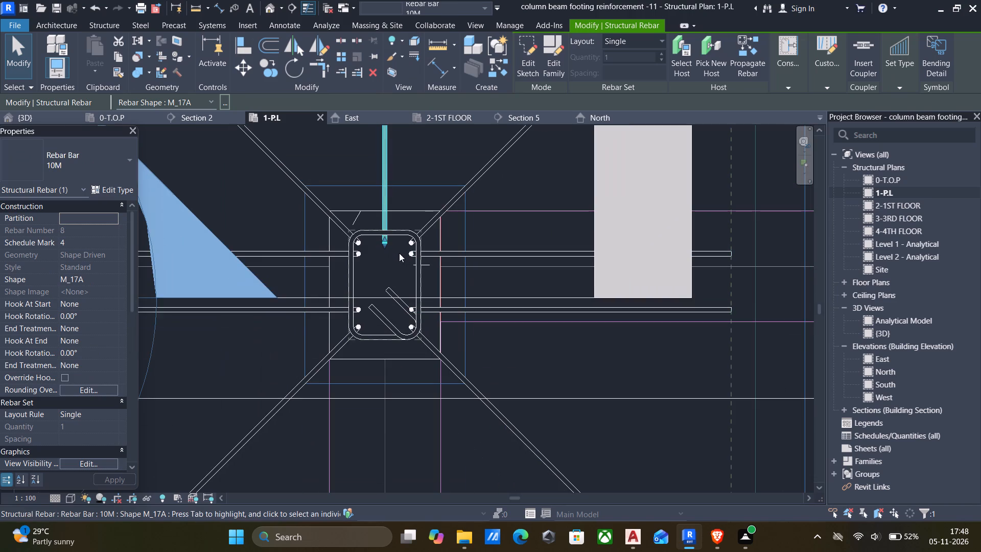
{"action": "key", "text": "d"}
{"action": "key", "text": "m"}
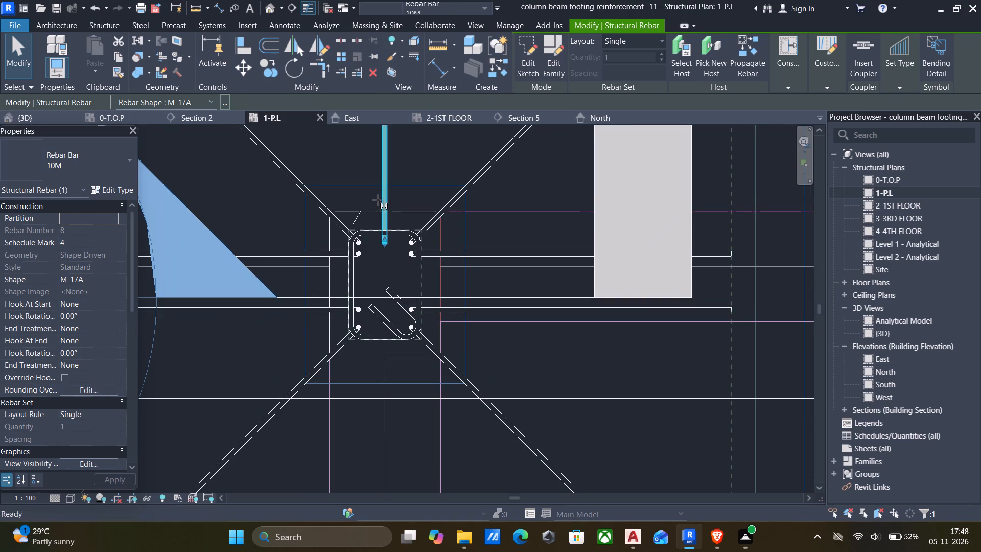
{"action": "left_click", "coordinate": [366, 283]}
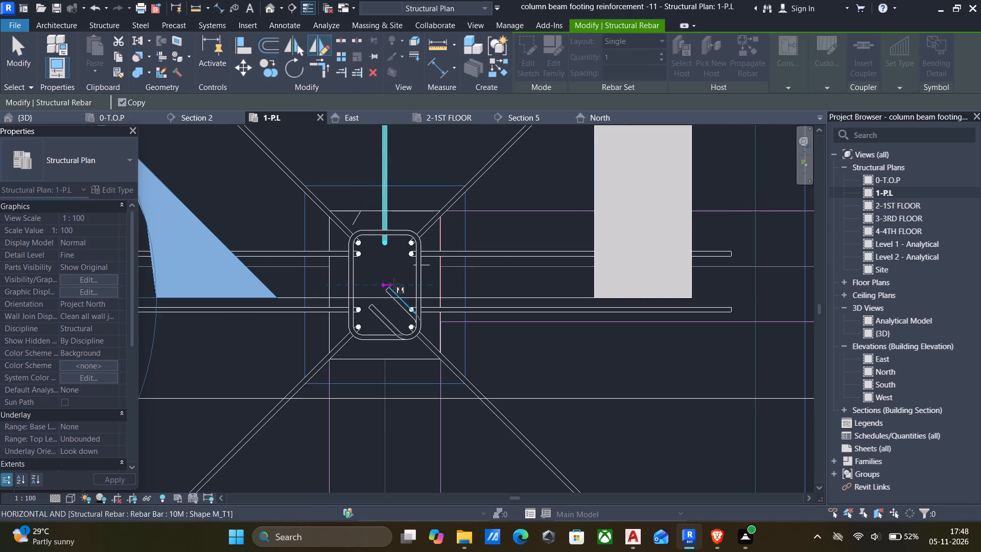
{"action": "left_click", "coordinate": [394, 284]}
{"action": "key", "text": "Escape"}
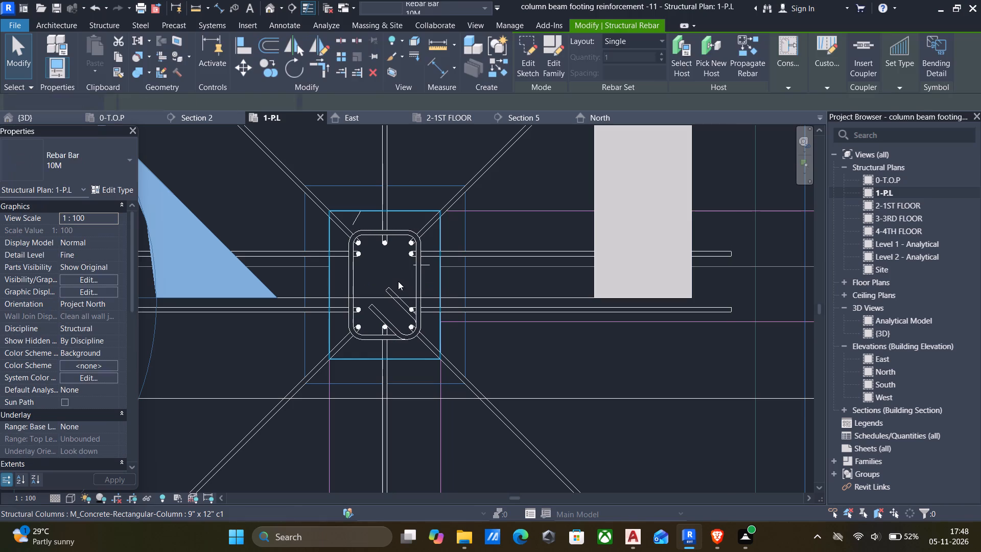
{"action": "key", "text": "Escape"}
Nudge the upper and lower centered bars one increment outward, toward the stirrup's short sides.
{"action": "left_click", "coordinate": [383, 240]}
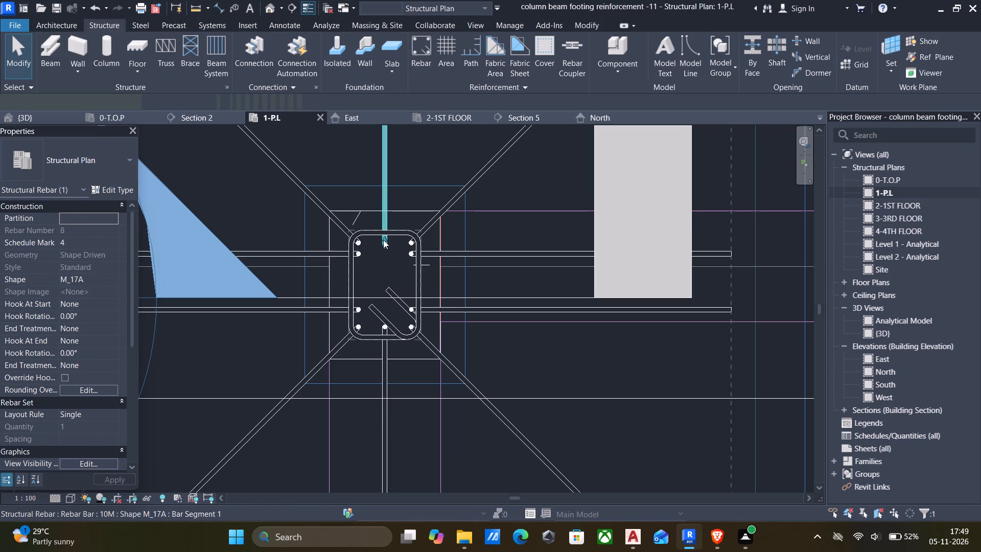
{"action": "key", "text": "Up"}
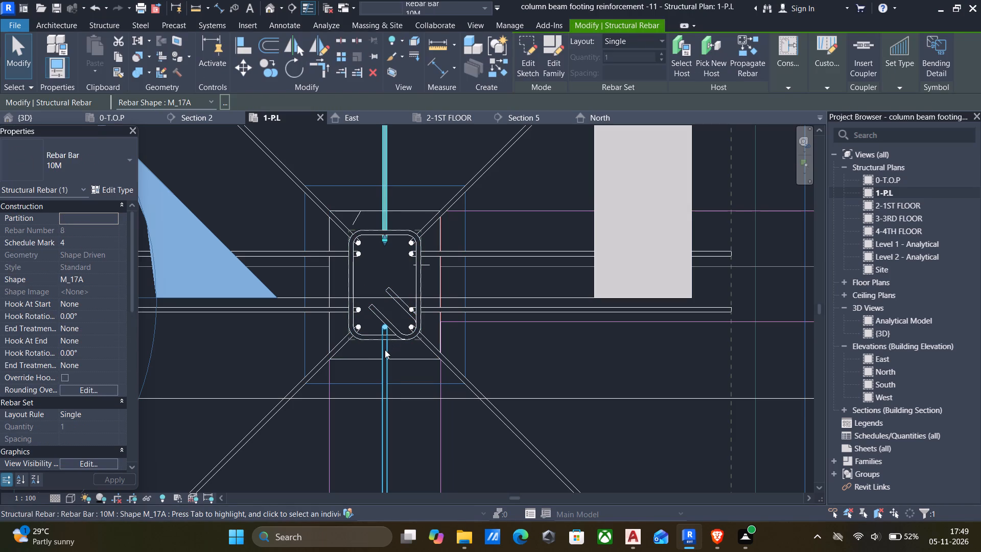
{"action": "left_click", "coordinate": [385, 350]}
{"action": "key", "text": "Down"}
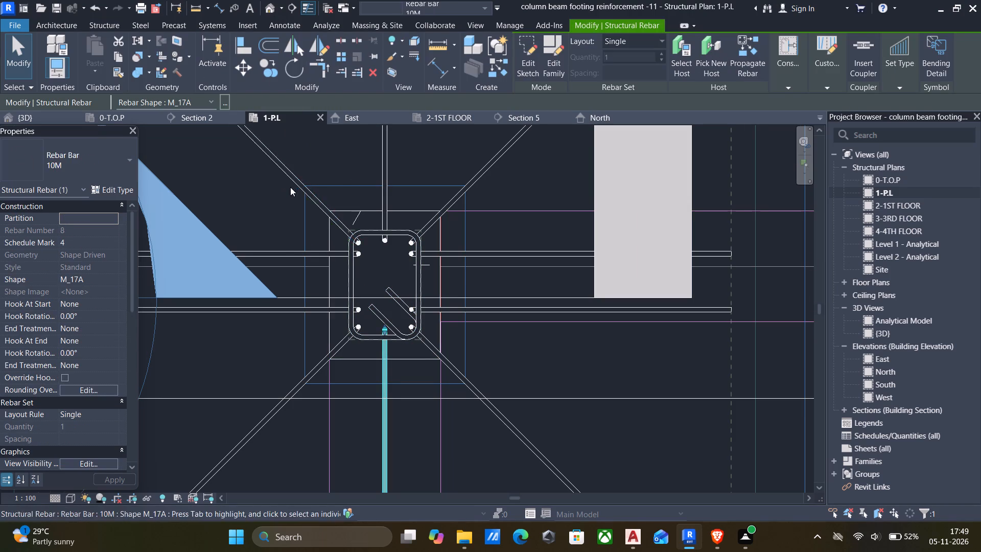
Examine the column's and footing's reinforcement in the 3D view.
{"action": "scroll", "coordinate": [290, 187], "scroll_direction": "down", "scroll_amount": 2}
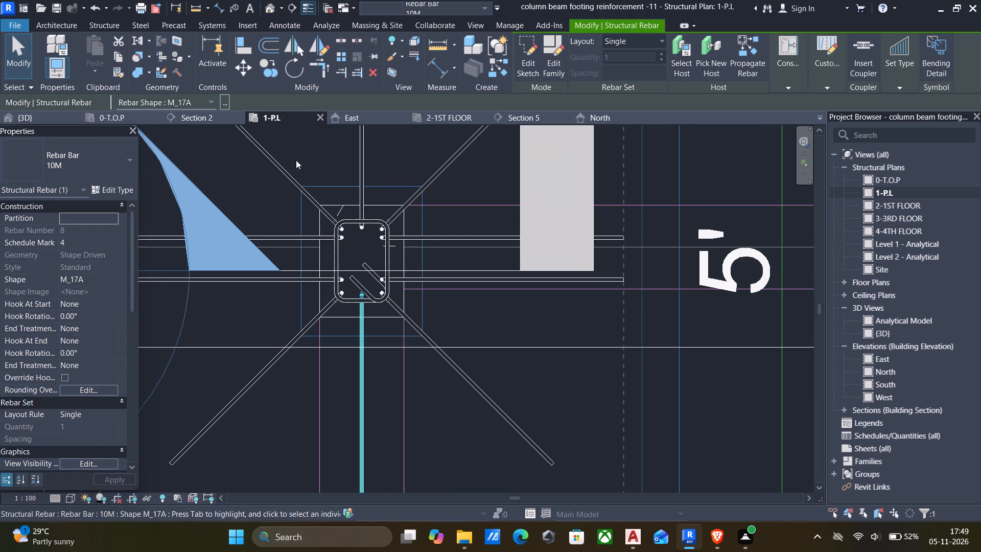
{"action": "left_click", "coordinate": [269, 11]}
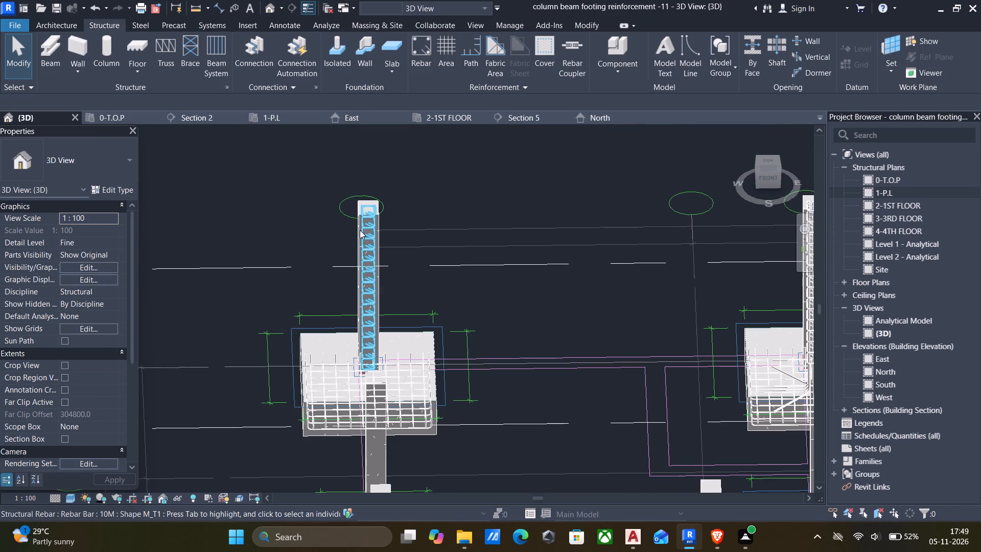
{"action": "scroll", "coordinate": [356, 281], "scroll_direction": "up", "scroll_amount": 2}
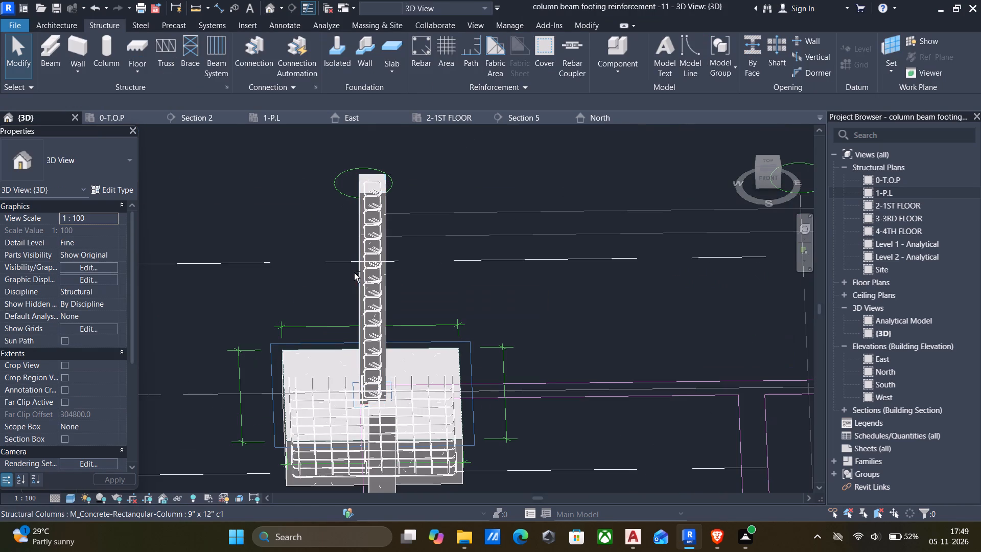
{"action": "scroll", "coordinate": [429, 291], "scroll_direction": "up", "scroll_amount": 1}
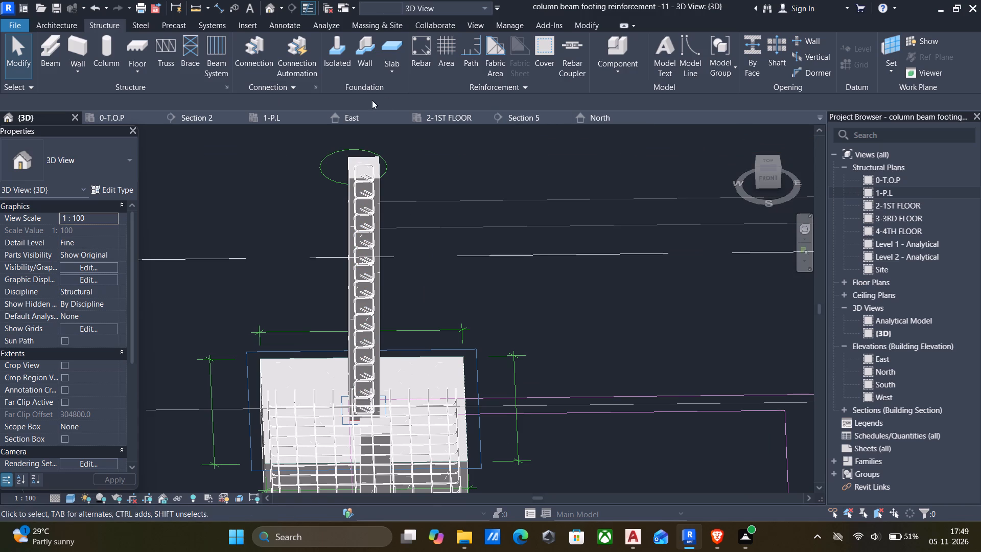
In the 1-P.L plan, make the grid A-1 column's L-shaped bars, except the lower centered one, unobscured in the {3D} view.
{"action": "double_click", "coordinate": [867, 191]}
{"action": "scroll", "coordinate": [547, 222], "scroll_direction": "down", "scroll_amount": 2}
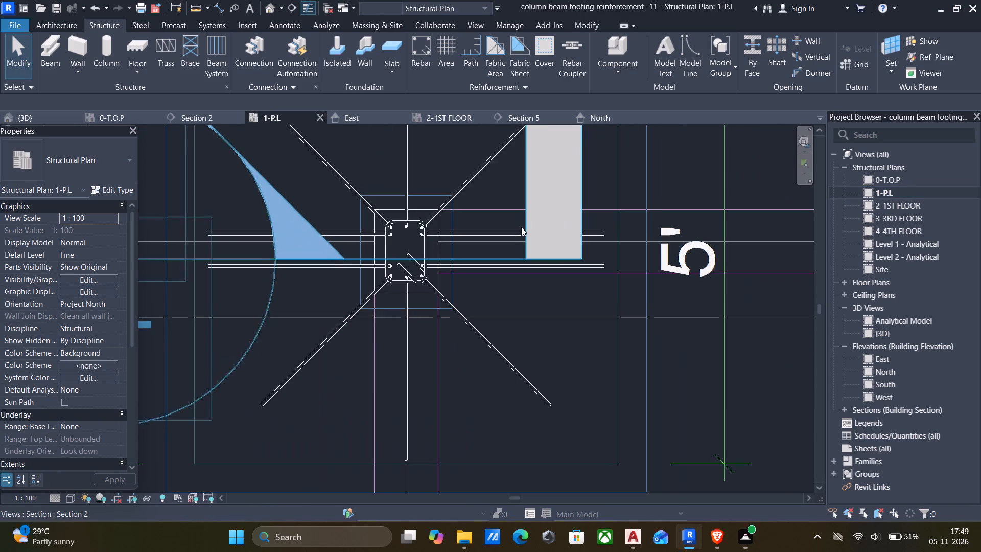
{"action": "left_click", "coordinate": [510, 231]}
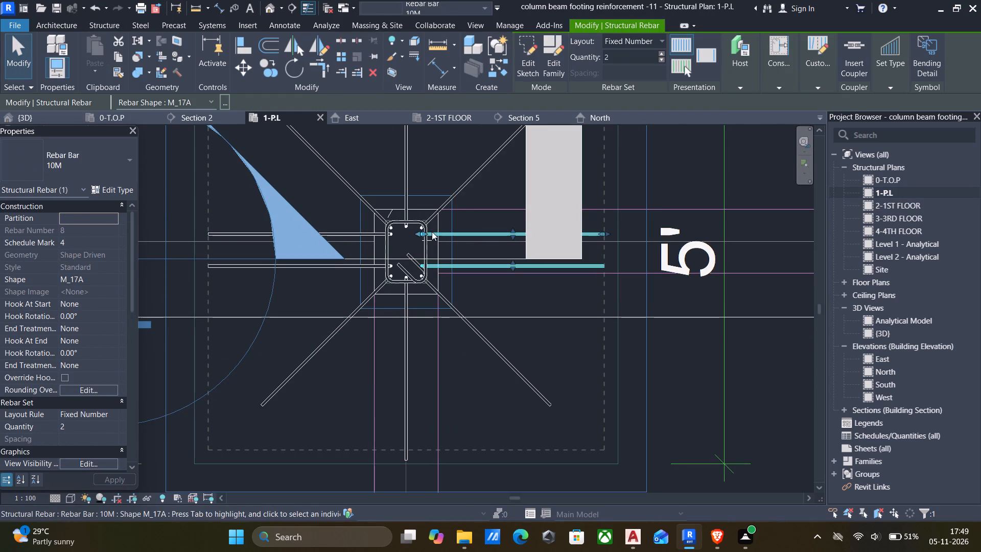
{"action": "left_click", "coordinate": [458, 194], "text": "ctrl"}
{"action": "left_click", "coordinate": [406, 176], "text": "ctrl"}
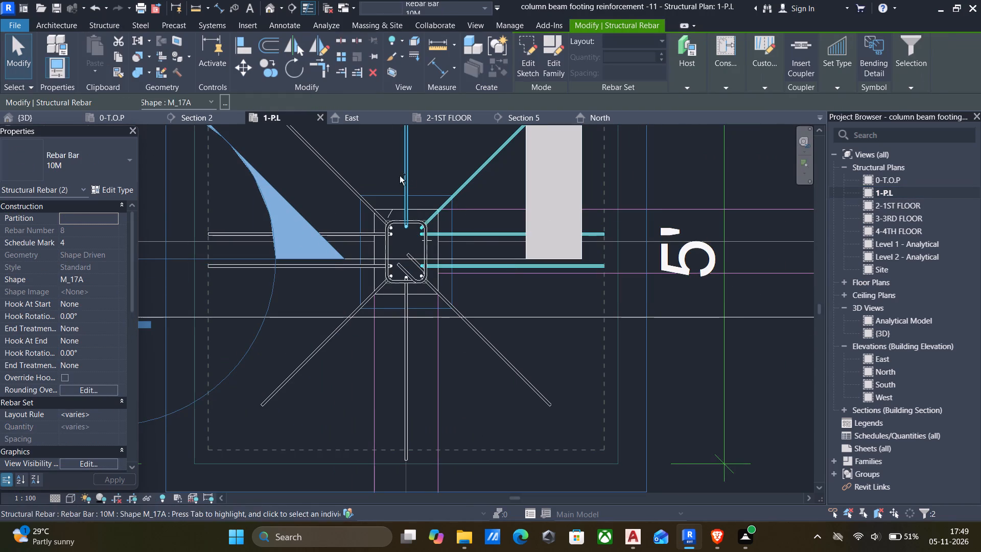
{"action": "left_click", "coordinate": [347, 177], "text": "ctrl"}
{"action": "left_click", "coordinate": [341, 231], "text": "ctrl"}
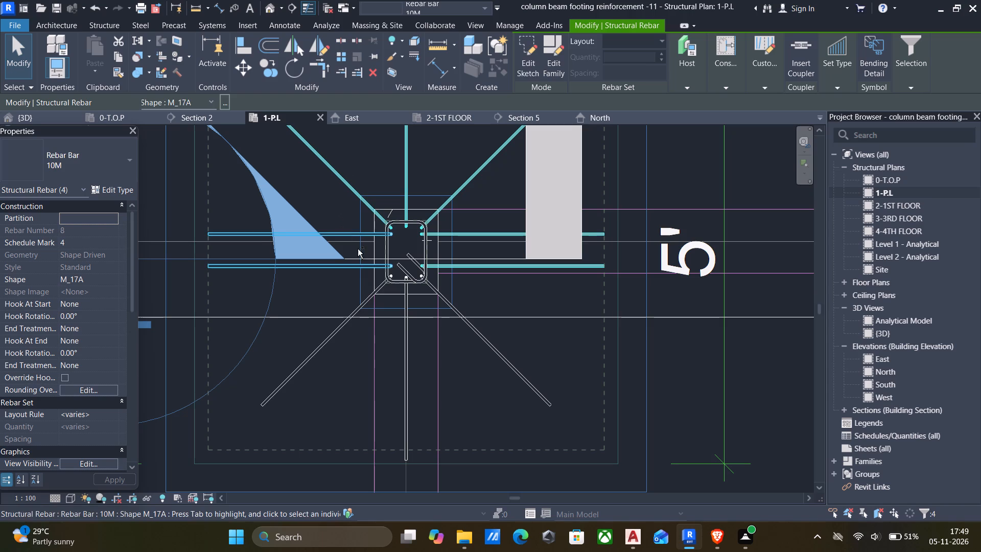
{"action": "left_click", "coordinate": [336, 326], "text": "ctrl"}
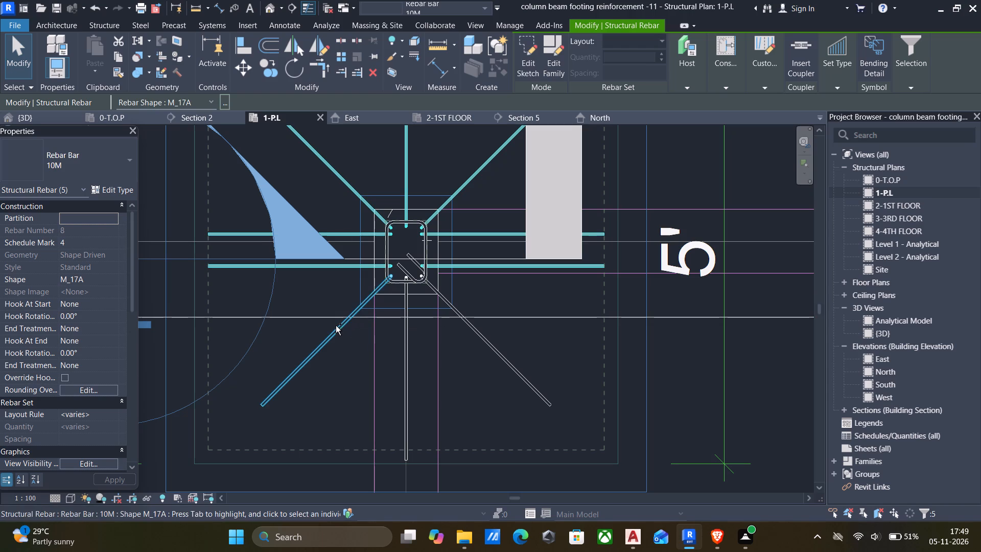
{"action": "left_click", "coordinate": [480, 340], "text": "ctrl"}
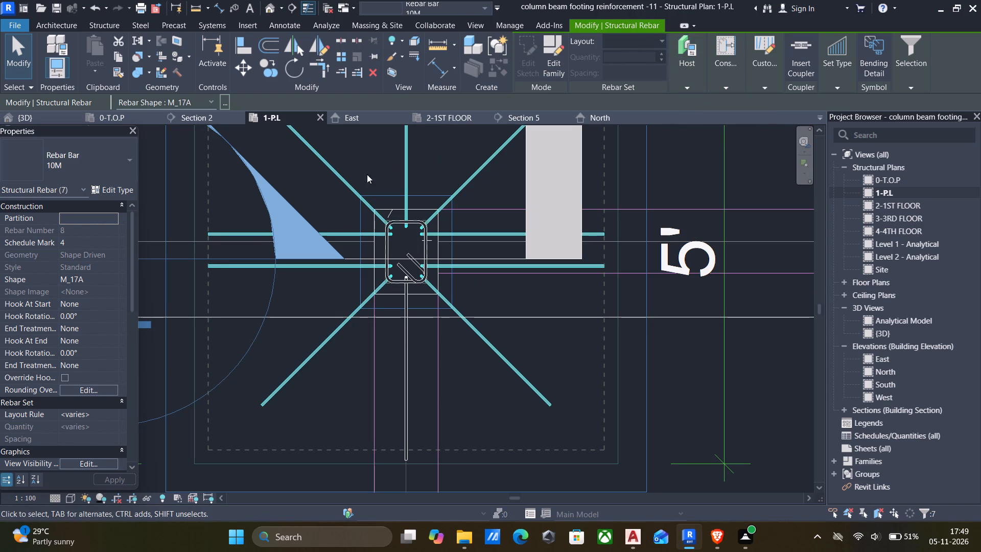
{"action": "scroll", "coordinate": [77, 392], "scroll_direction": "down", "scroll_amount": 3}
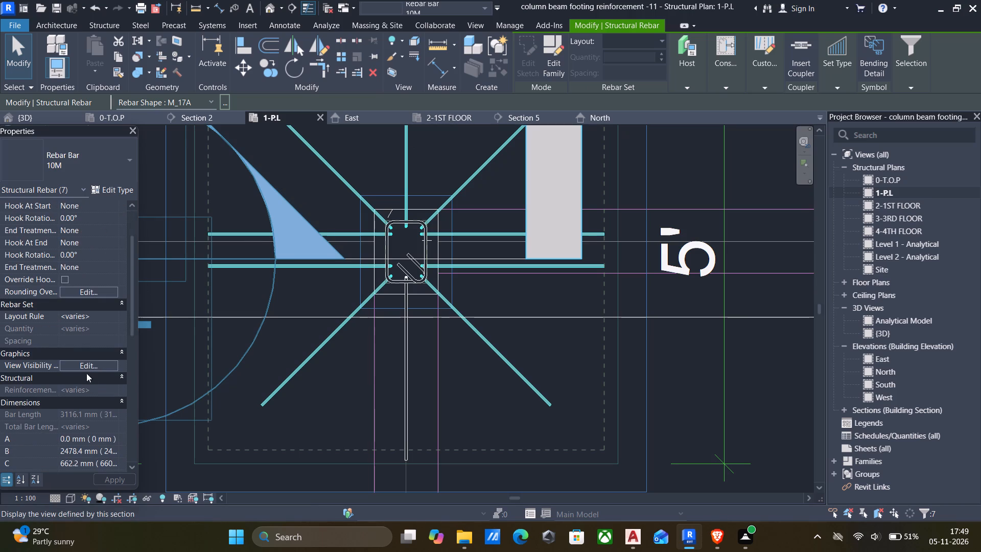
{"action": "left_click", "coordinate": [83, 364]}
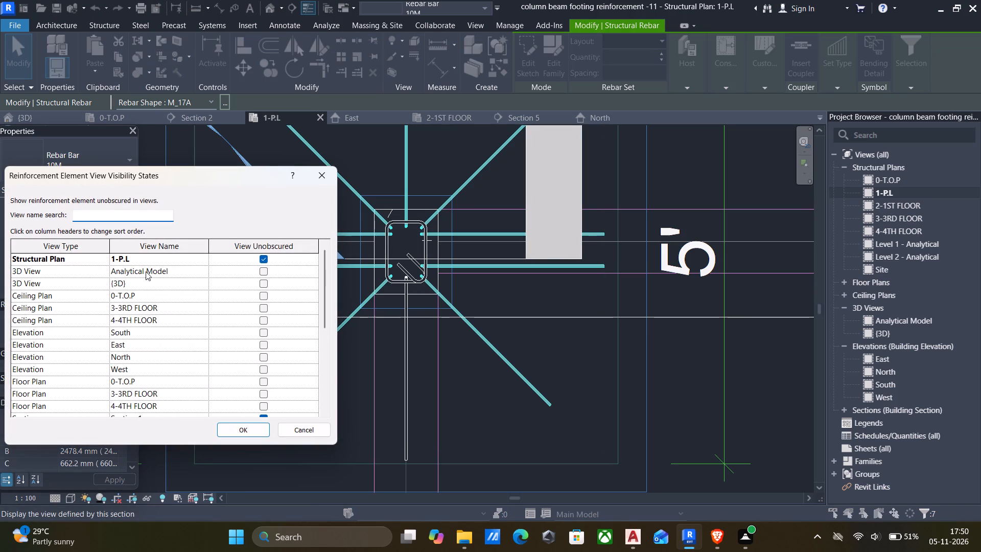
{"action": "left_click", "coordinate": [264, 284]}
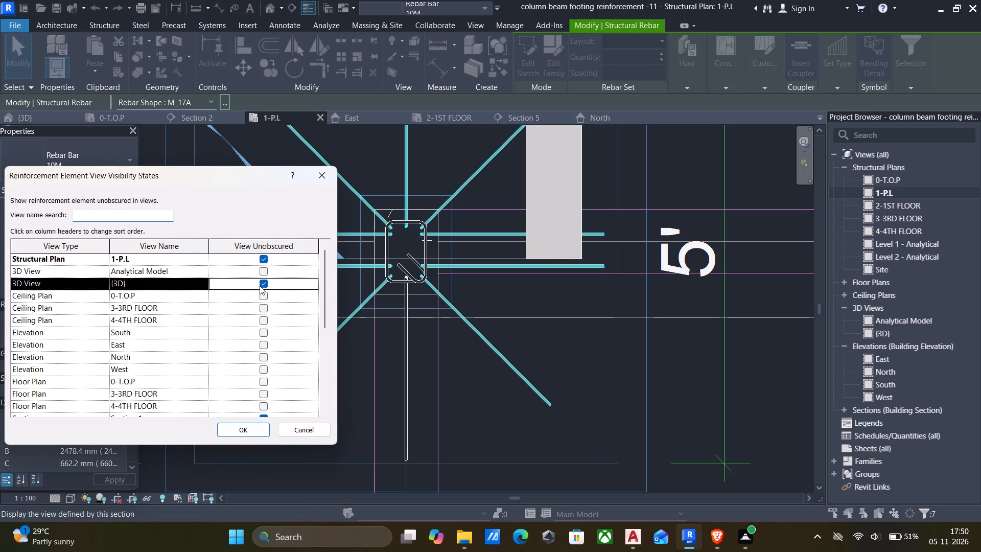
{"action": "left_click", "coordinate": [241, 427]}
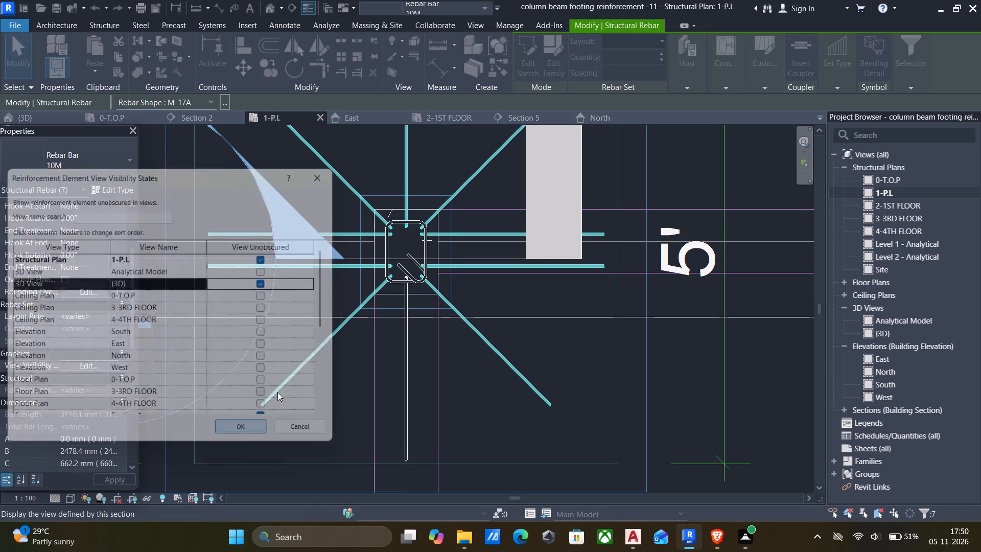
Examine the reinforcement of the columns and footings across the site in the 3D view.
{"action": "left_click", "coordinate": [269, 6]}
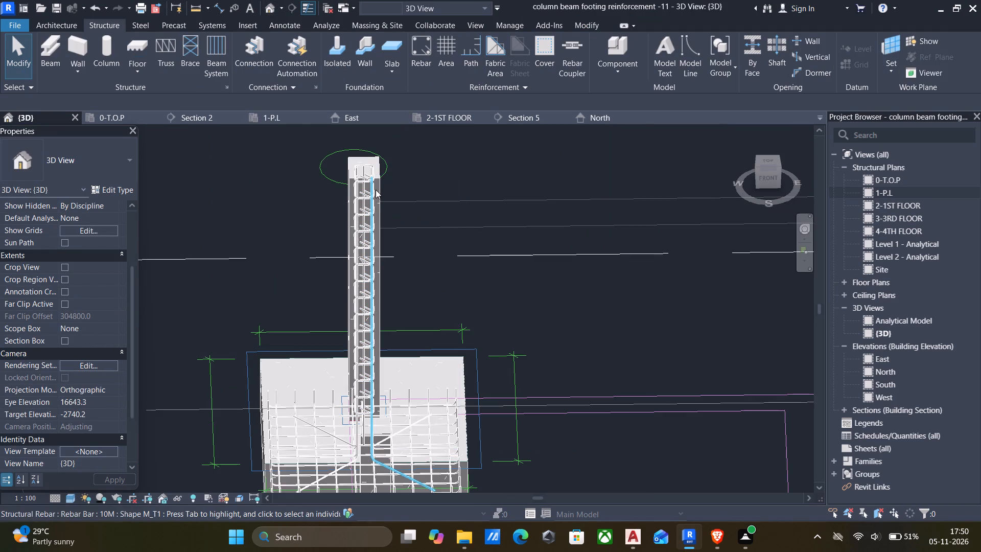
{"action": "middle_click_drag", "start_coordinate": [429, 209], "coordinate": [466, 219], "text": "shift"}
{"action": "scroll", "coordinate": [463, 223], "scroll_direction": "down", "scroll_amount": 7}
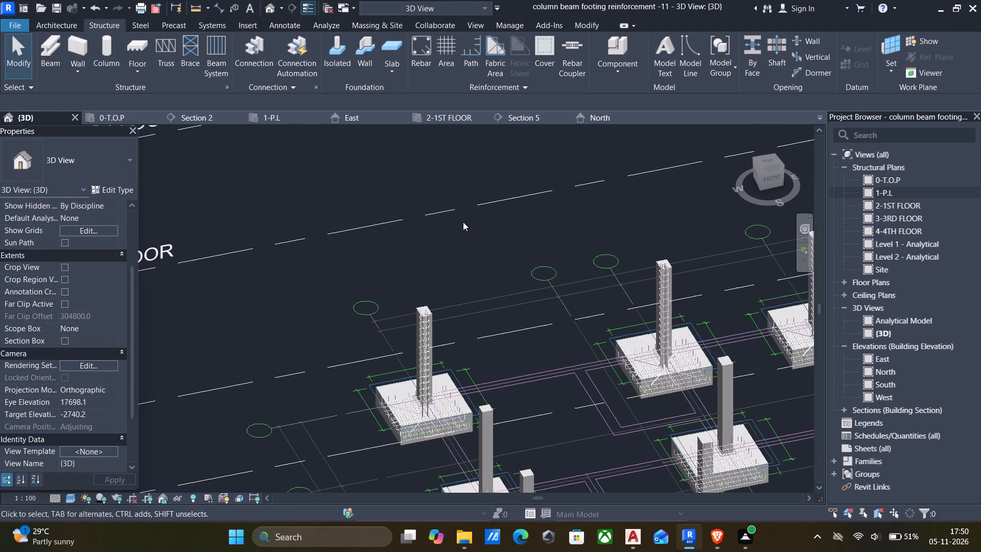
{"action": "middle_click_drag", "start_coordinate": [462, 246], "coordinate": [464, 212]}
{"action": "middle_click_drag", "start_coordinate": [475, 253], "coordinate": [471, 228]}
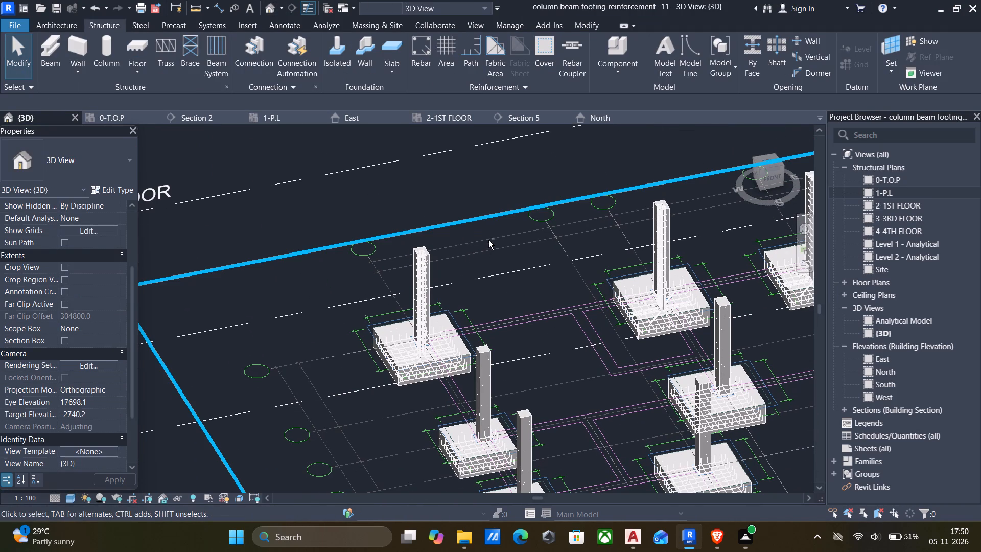
{"action": "middle_click_drag", "start_coordinate": [411, 228], "coordinate": [440, 221], "text": "shift"}
{"action": "middle_click_drag", "start_coordinate": [455, 261], "coordinate": [423, 228]}
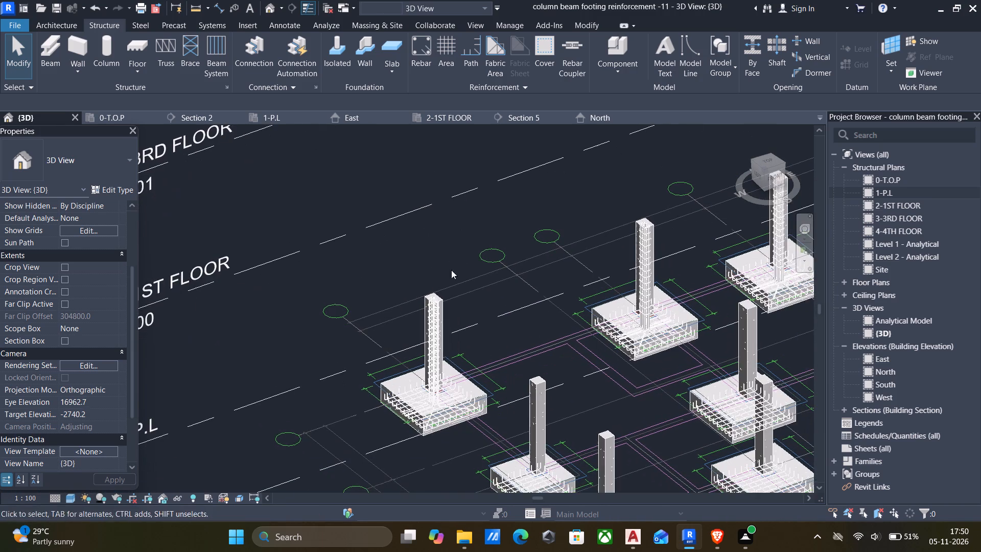
{"action": "middle_click_drag", "start_coordinate": [479, 281], "coordinate": [443, 250]}
{"action": "middle_click_drag", "start_coordinate": [472, 283], "coordinate": [456, 272], "text": "shift"}
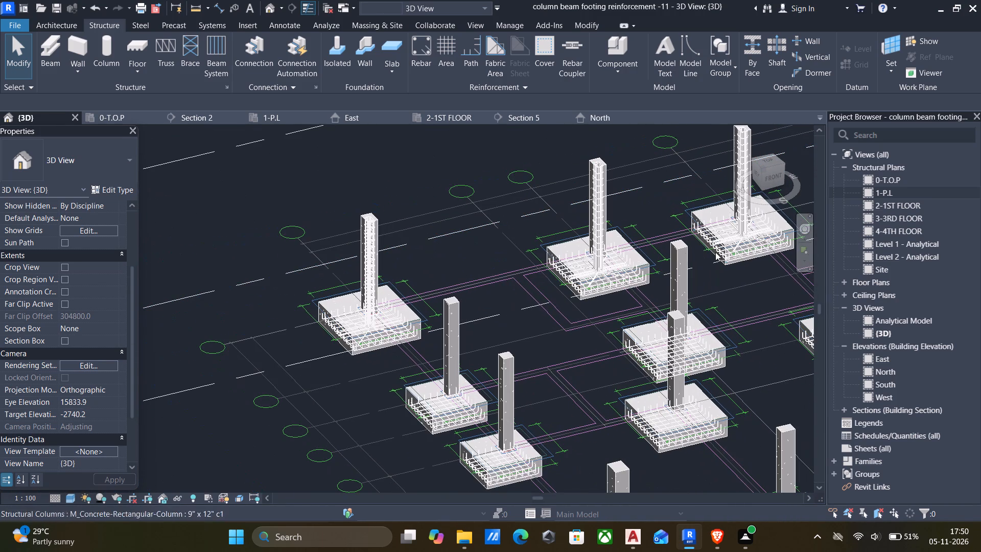
Examine the column and footing layout along grid line 1 and the neighbouring grids in the 1-P.L plan.
{"action": "double_click", "coordinate": [869, 192]}
{"action": "scroll", "coordinate": [646, 222], "scroll_direction": "down", "scroll_amount": 15}
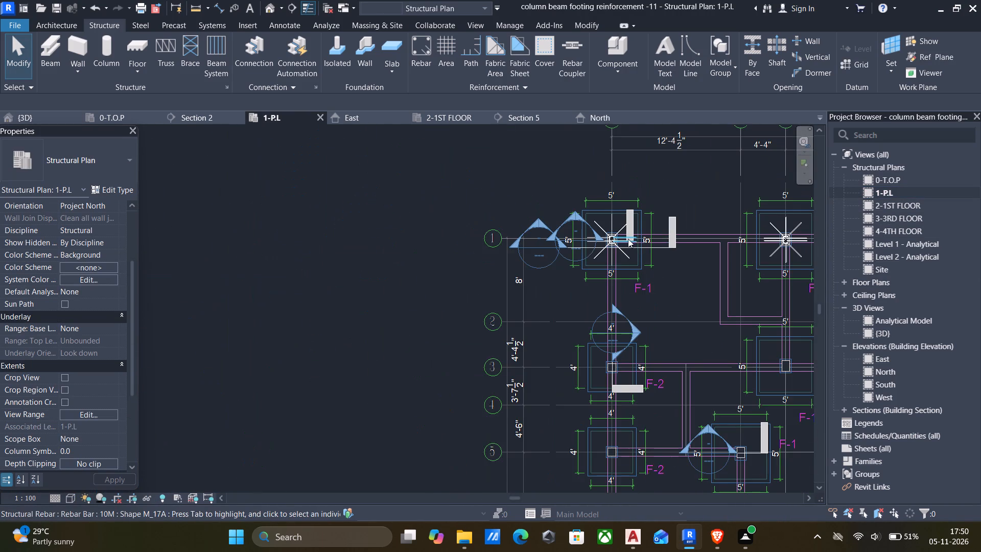
{"action": "middle_click_drag", "start_coordinate": [627, 239], "coordinate": [576, 237]}
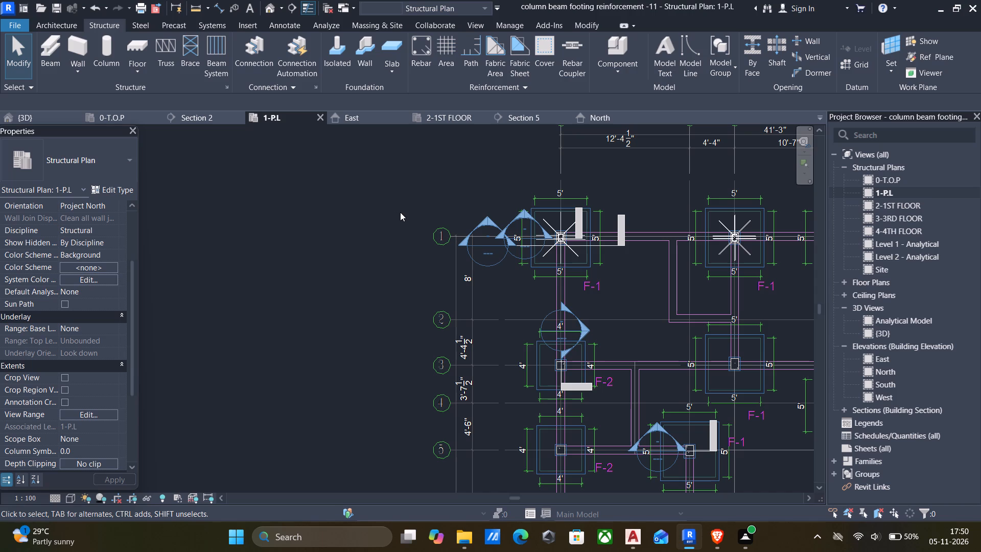
{"action": "middle_click_drag", "start_coordinate": [458, 253], "coordinate": [403, 235]}
{"action": "scroll", "coordinate": [399, 234], "scroll_direction": "down", "scroll_amount": 2}
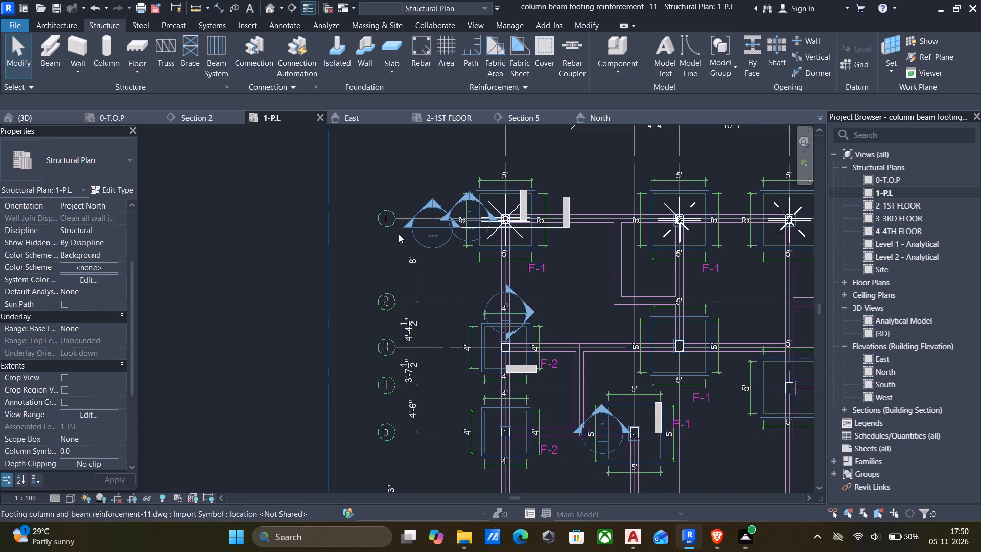
{"action": "scroll", "coordinate": [399, 234], "scroll_direction": "down", "scroll_amount": 1}
{"action": "middle_click_drag", "start_coordinate": [455, 243], "coordinate": [411, 229]}
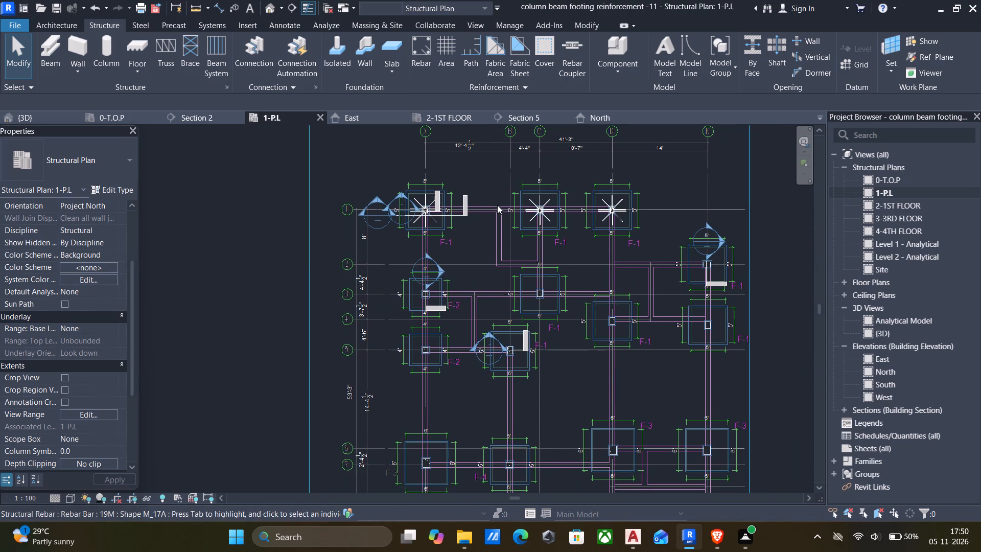
{"action": "scroll", "coordinate": [451, 211], "scroll_direction": "up", "scroll_amount": 3}
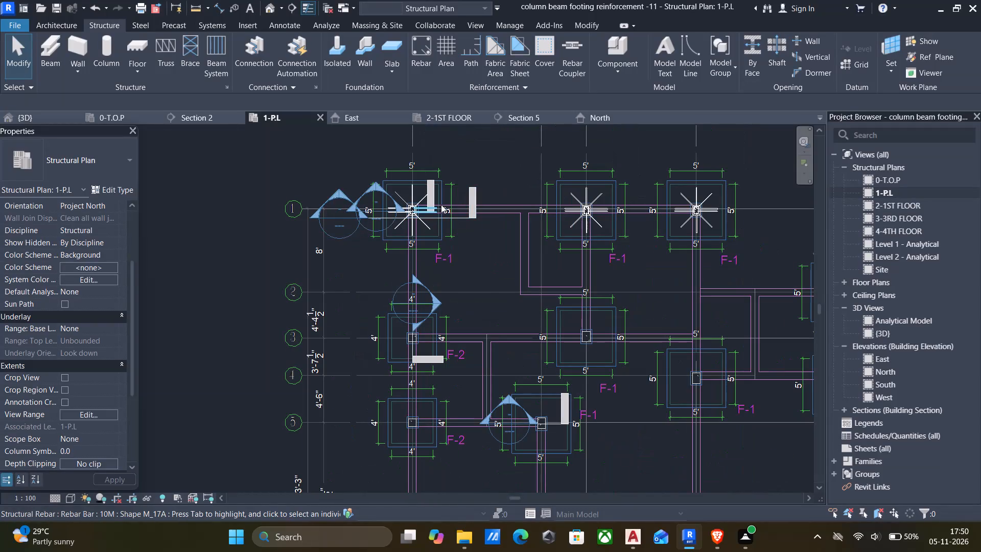
In the 3D view, propagate the grid D-1 column's rebar, aligned by host, to the columns at C-3, D-4, A-3 and A-5.
{"action": "left_click", "coordinate": [269, 11]}
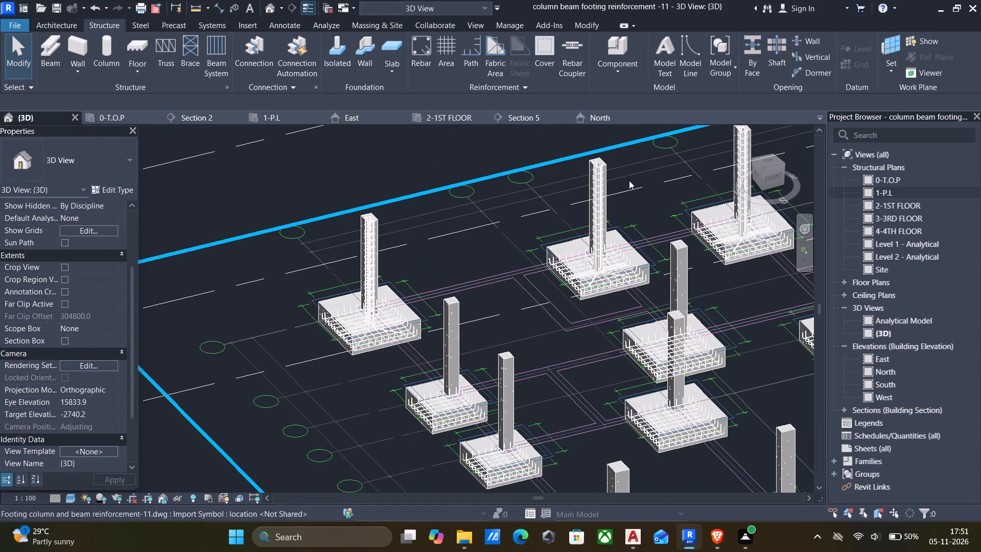
{"action": "scroll", "coordinate": [570, 177], "scroll_direction": "down", "scroll_amount": 4}
{"action": "middle_click_drag", "start_coordinate": [604, 199], "coordinate": [499, 196]}
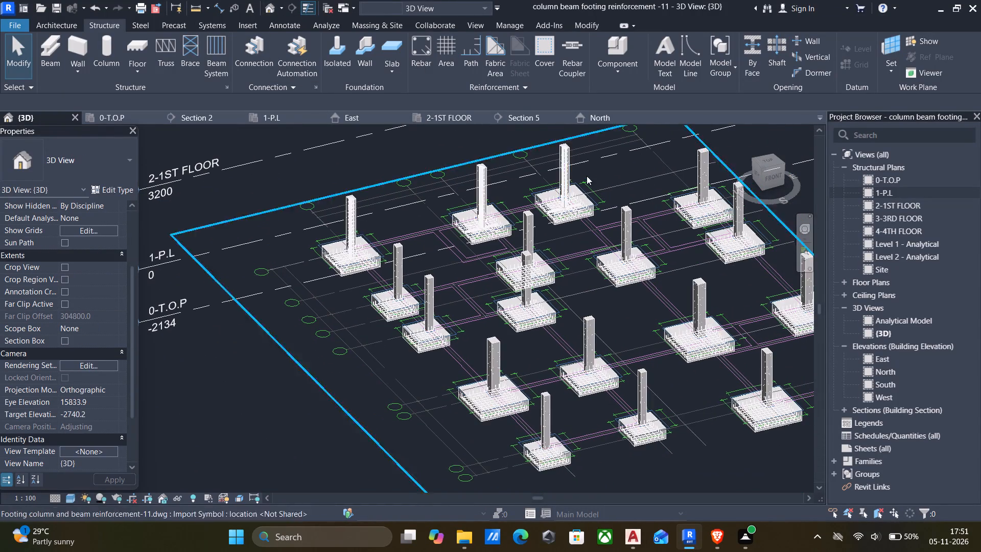
{"action": "scroll", "coordinate": [587, 176], "scroll_direction": "up", "scroll_amount": 8}
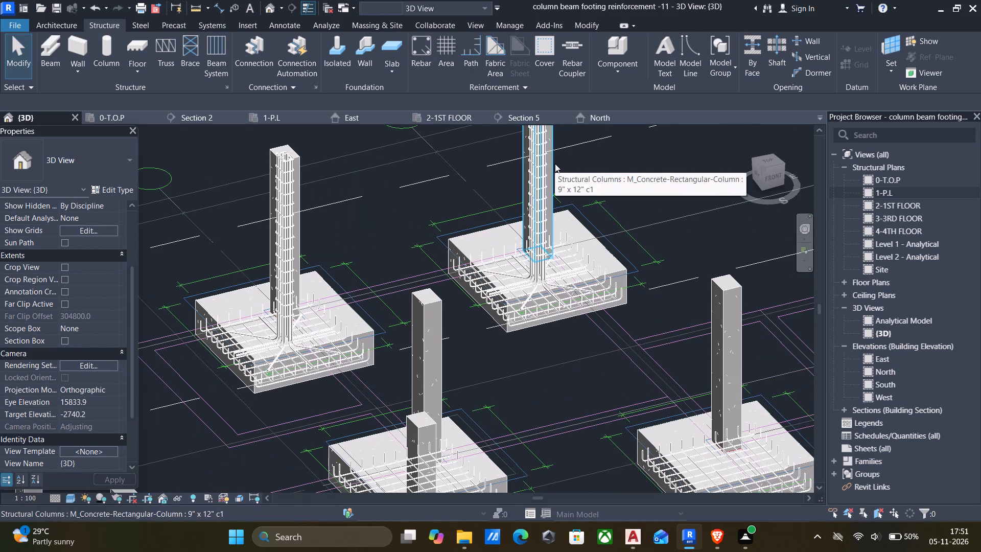
{"action": "scroll", "coordinate": [555, 164], "scroll_direction": "down", "scroll_amount": 1}
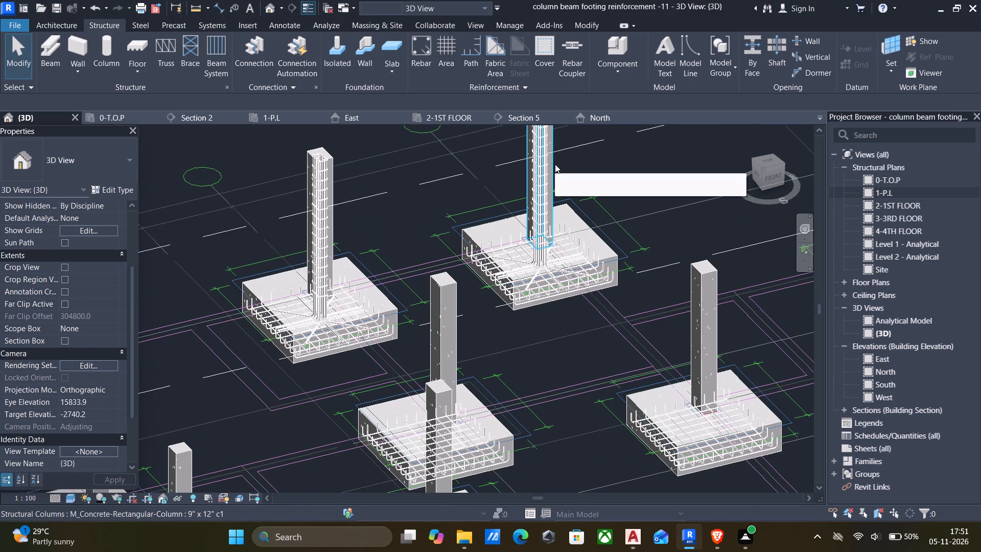
{"action": "left_click", "coordinate": [555, 164]}
{"action": "left_click", "coordinate": [687, 42]}
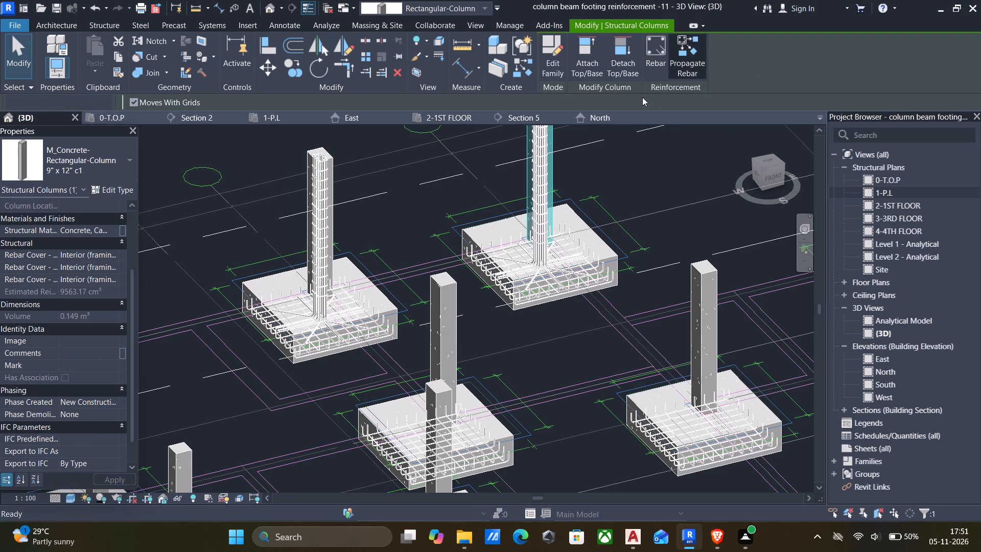
{"action": "left_click", "coordinate": [452, 285]}
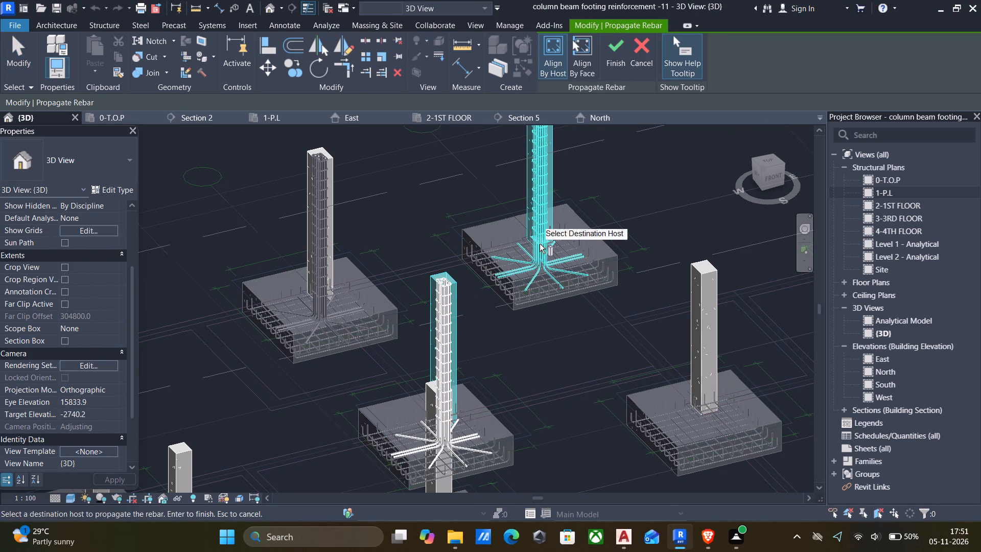
{"action": "left_click", "coordinate": [695, 285]}
{"action": "scroll", "coordinate": [675, 286], "scroll_direction": "down", "scroll_amount": 4}
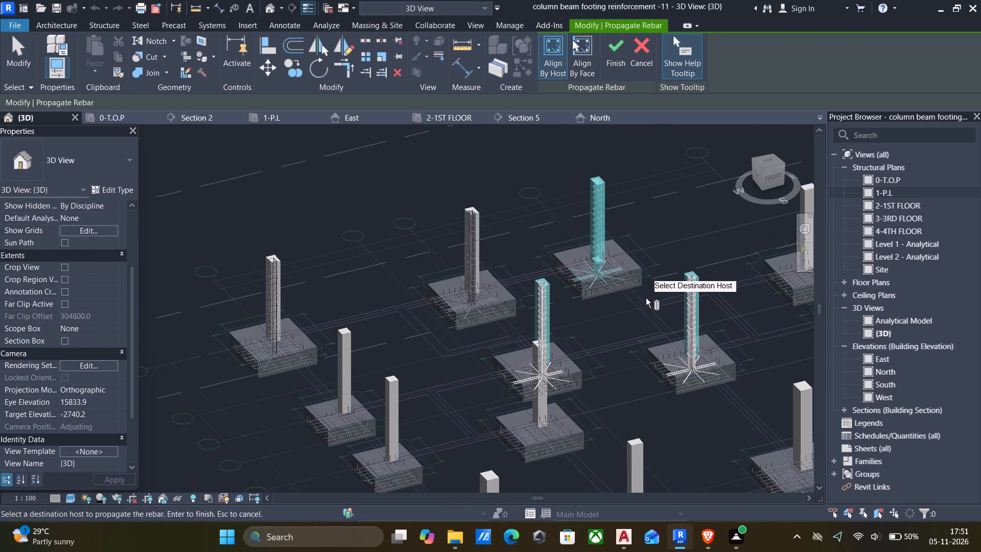
{"action": "left_click", "coordinate": [338, 333]}
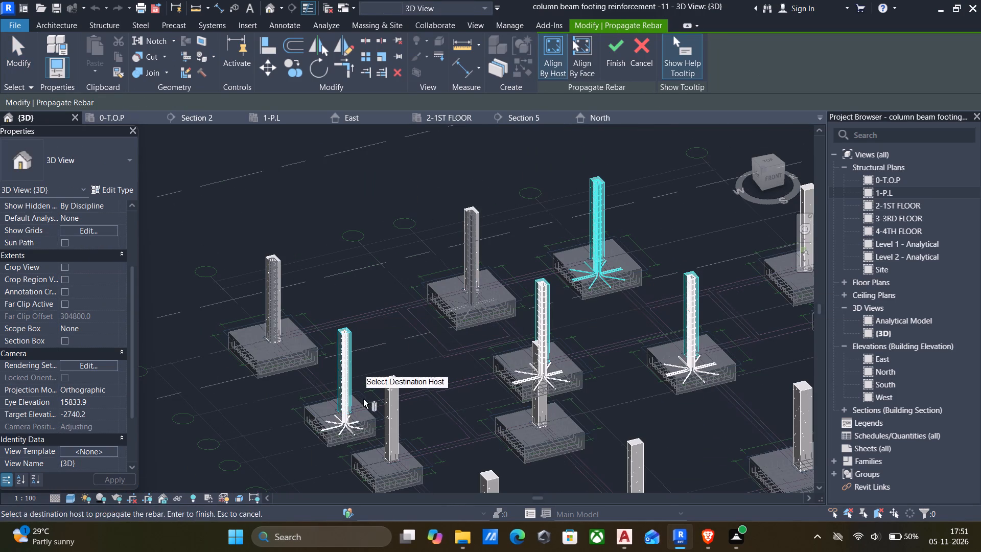
{"action": "left_click", "coordinate": [387, 403]}
Propagate the same rebar to the columns at E-2, E-4, E-6, D-6 and B-7, and finish the propagation.
{"action": "scroll", "coordinate": [548, 390], "scroll_direction": "down", "scroll_amount": 4}
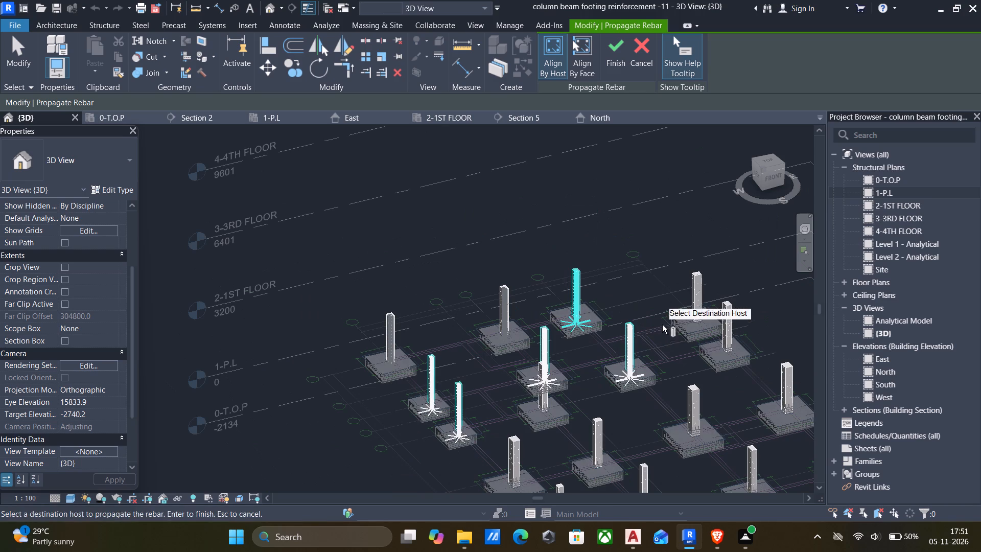
{"action": "left_click", "coordinate": [688, 294]}
{"action": "left_click", "coordinate": [725, 318]}
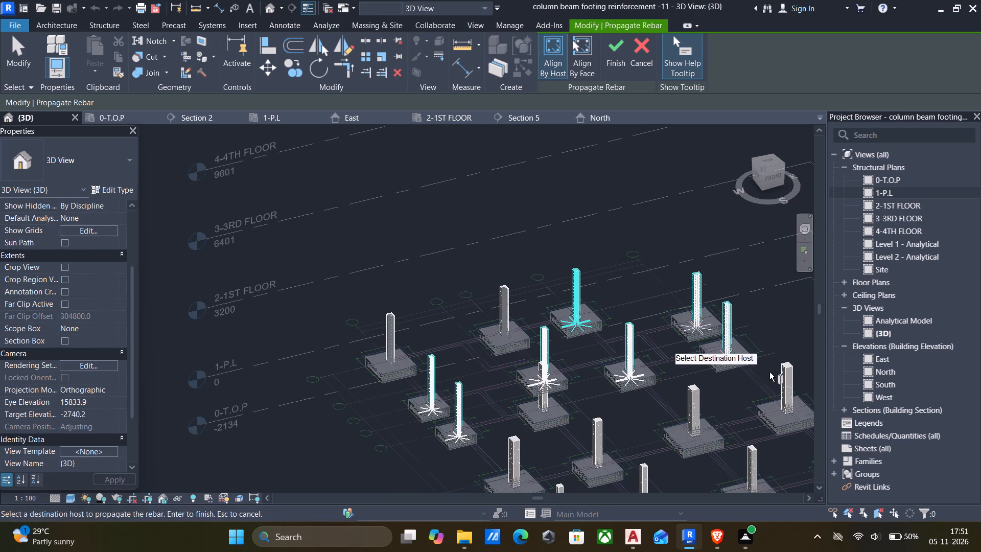
{"action": "left_click", "coordinate": [791, 381]}
{"action": "left_click", "coordinate": [692, 392]}
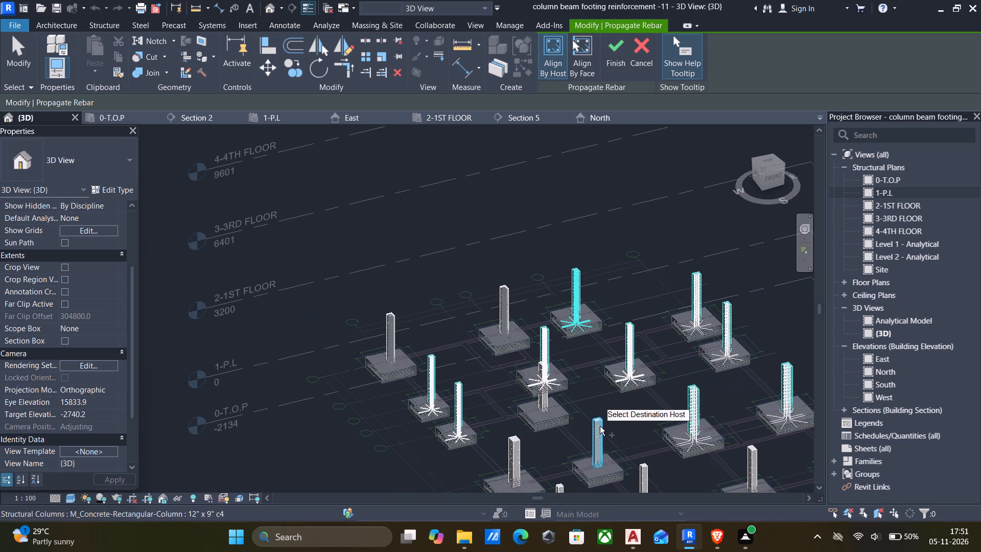
{"action": "left_click", "coordinate": [596, 426]}
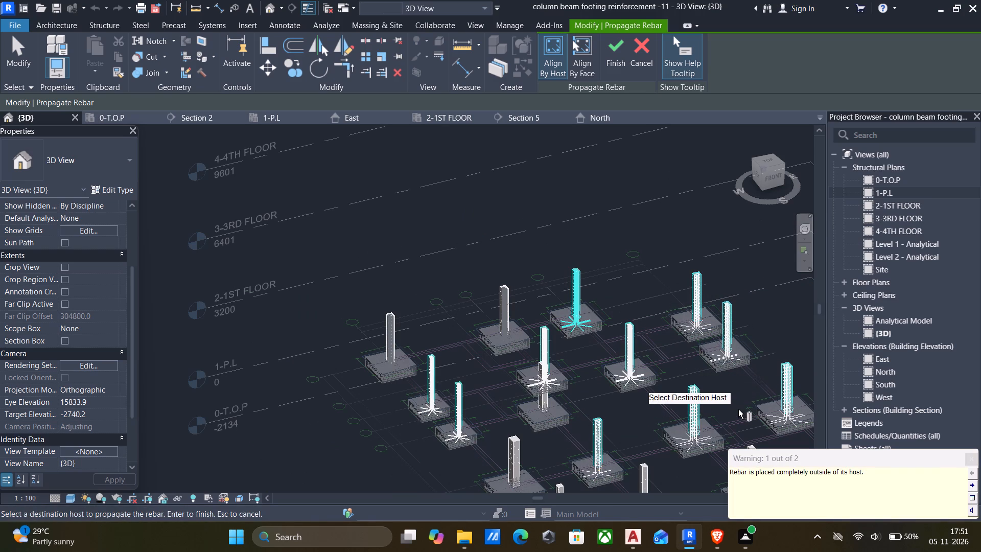
{"action": "left_click", "coordinate": [617, 42]}
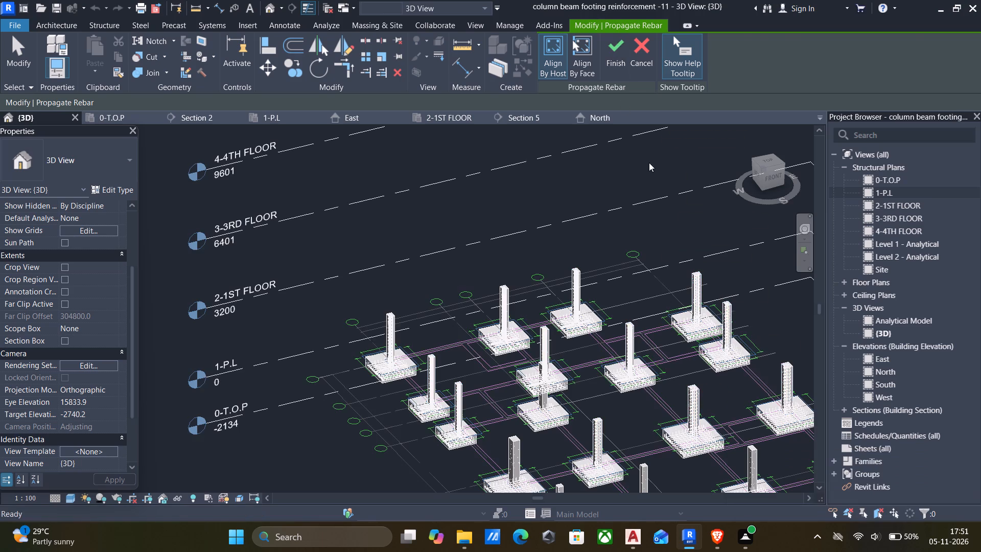
Examine the propagated reinforcement in the columns and the columns still without it in the 3D view.
{"action": "middle_click_drag", "start_coordinate": [682, 311], "coordinate": [595, 251]}
{"action": "middle_click_drag", "start_coordinate": [598, 327], "coordinate": [597, 321]}
{"action": "scroll", "coordinate": [598, 327], "scroll_direction": "down", "scroll_amount": 1}
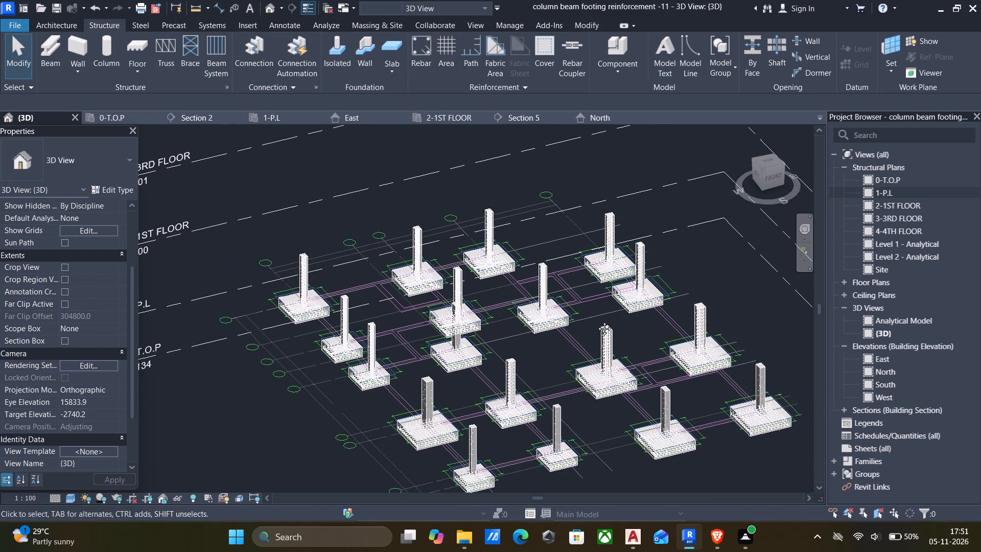
{"action": "middle_click_drag", "start_coordinate": [597, 321], "coordinate": [592, 298]}
{"action": "scroll", "coordinate": [628, 344], "scroll_direction": "up", "scroll_amount": 5}
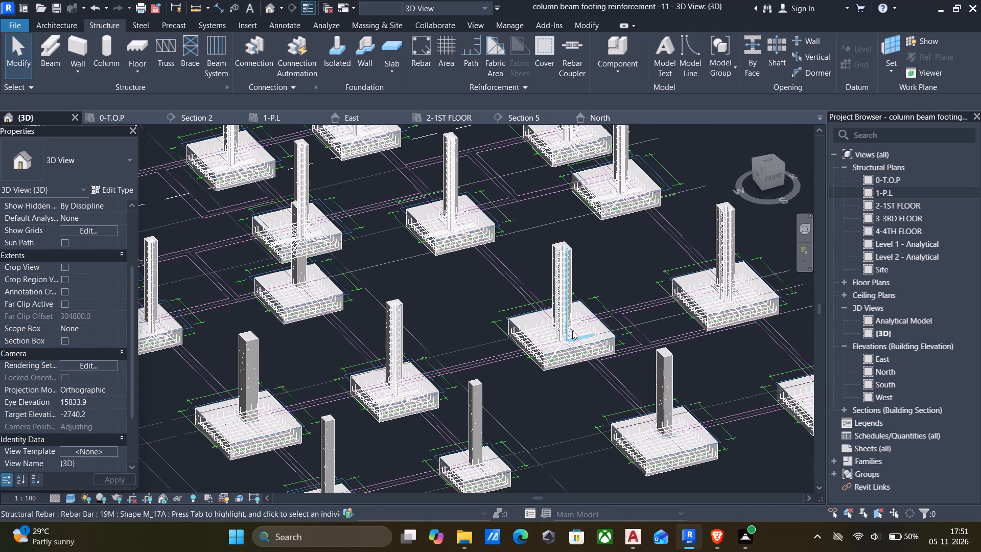
Propagate the reinforced 12" x 9" c4 column's rebar, aligned by host, to the unreinforced column beside it and the 9" x 12" c1 column.
{"action": "scroll", "coordinate": [395, 329], "scroll_direction": "up", "scroll_amount": 7}
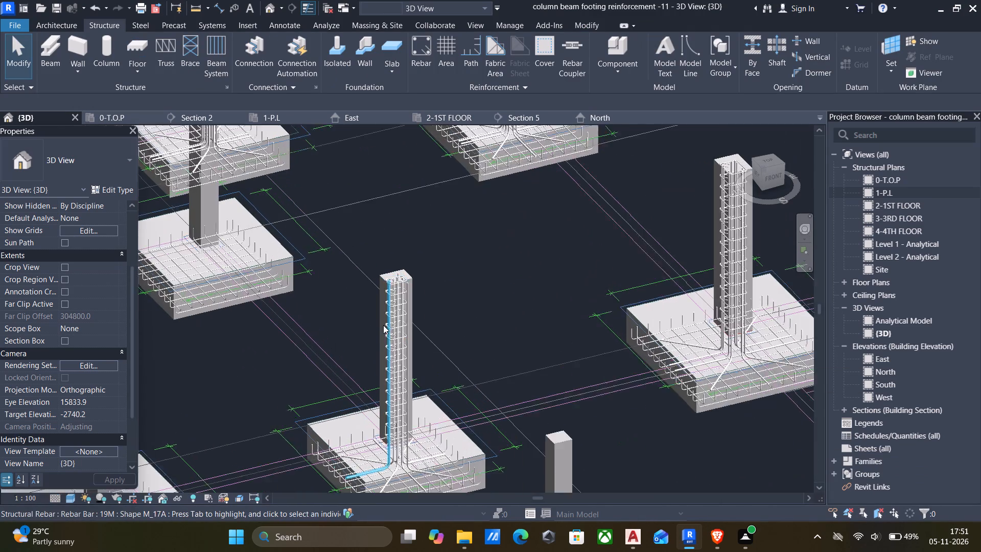
{"action": "left_click", "coordinate": [382, 258]}
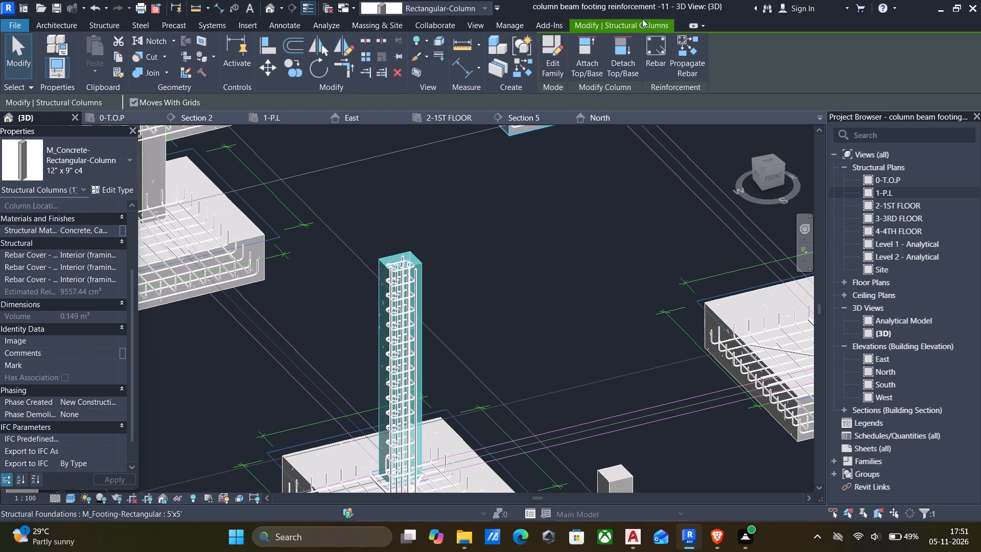
{"action": "left_click", "coordinate": [678, 42]}
{"action": "scroll", "coordinate": [575, 137], "scroll_direction": "down", "scroll_amount": 7}
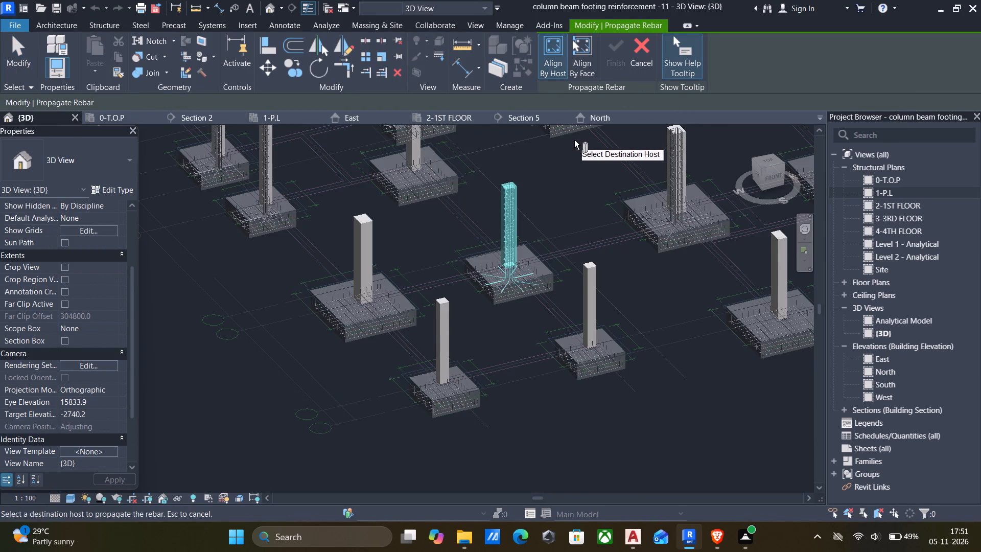
{"action": "left_click", "coordinate": [369, 221]}
{"action": "middle_click_drag", "start_coordinate": [388, 219], "coordinate": [395, 230]}
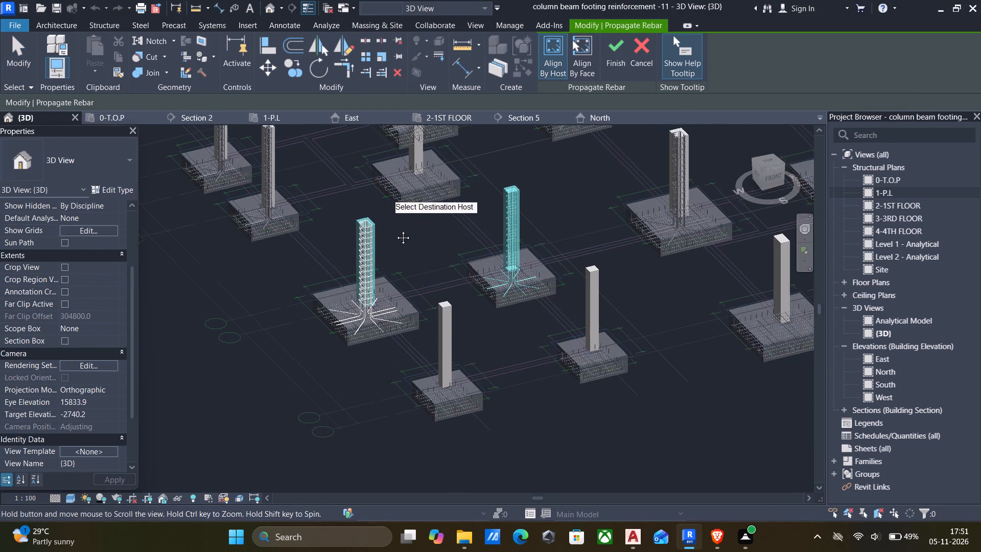
{"action": "middle_click_drag", "start_coordinate": [395, 230], "coordinate": [429, 286]}
{"action": "scroll", "coordinate": [456, 218], "scroll_direction": "up", "scroll_amount": 5}
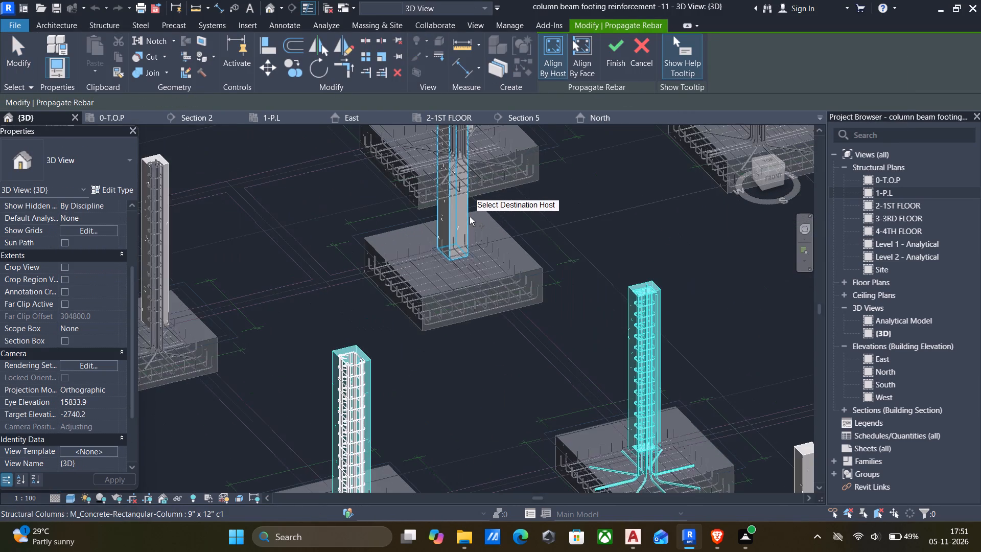
{"action": "scroll", "coordinate": [477, 220], "scroll_direction": "down", "scroll_amount": 3}
{"action": "middle_click_drag", "start_coordinate": [477, 221], "coordinate": [502, 274]}
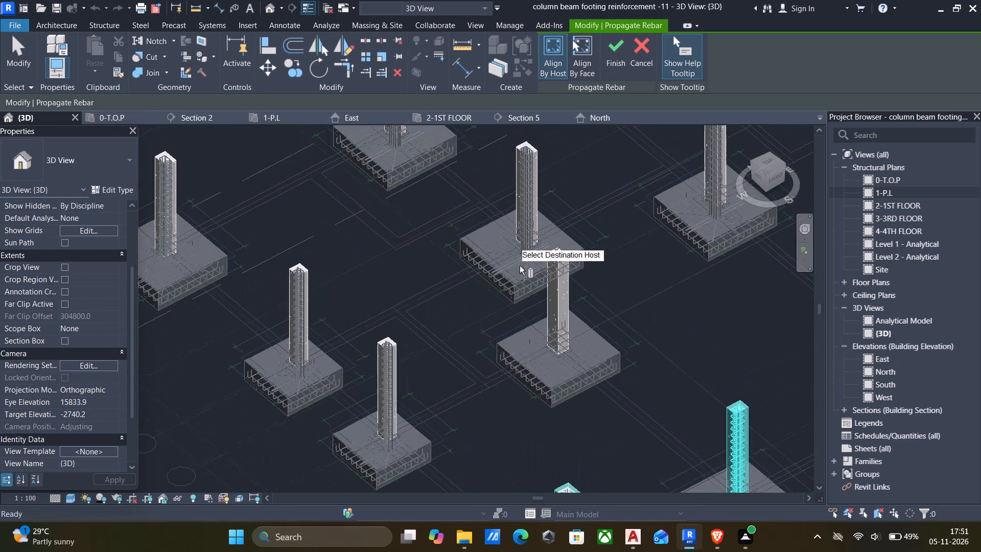
{"action": "left_click", "coordinate": [563, 293]}
{"action": "scroll", "coordinate": [569, 294], "scroll_direction": "down", "scroll_amount": 6}
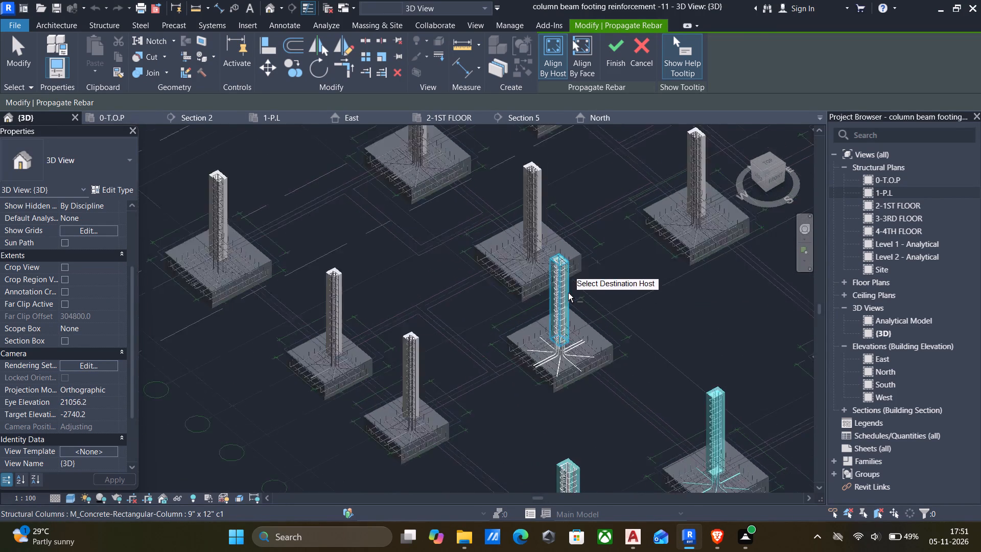
Propagate the same rebar to the four remaining unreinforced columns, including the 9" x 15" c5 and 9" x 9" c2 columns, and finish the propagation.
{"action": "scroll", "coordinate": [544, 281], "scroll_direction": "down", "scroll_amount": 1}
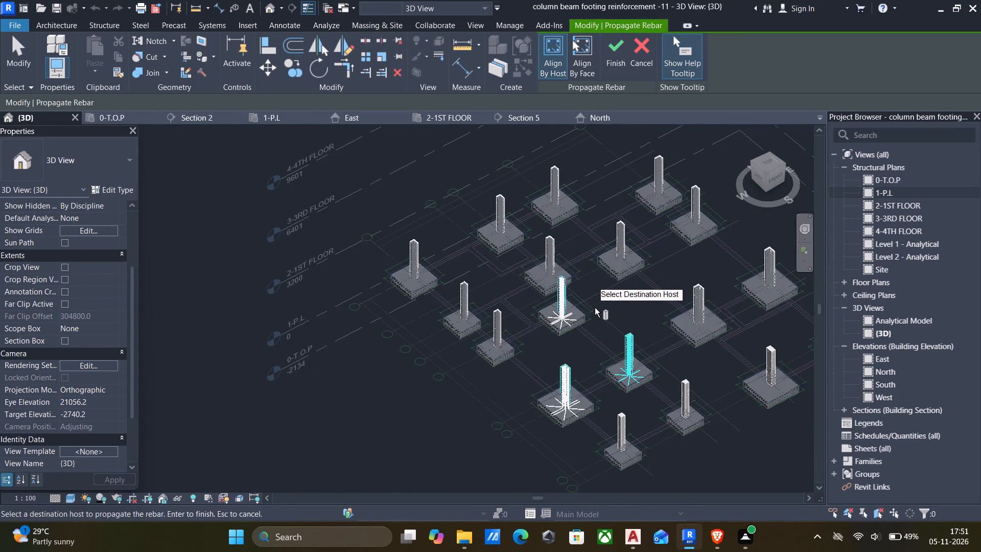
{"action": "middle_click_drag", "start_coordinate": [605, 311], "coordinate": [562, 281]}
{"action": "middle_click_drag", "start_coordinate": [640, 306], "coordinate": [540, 268]}
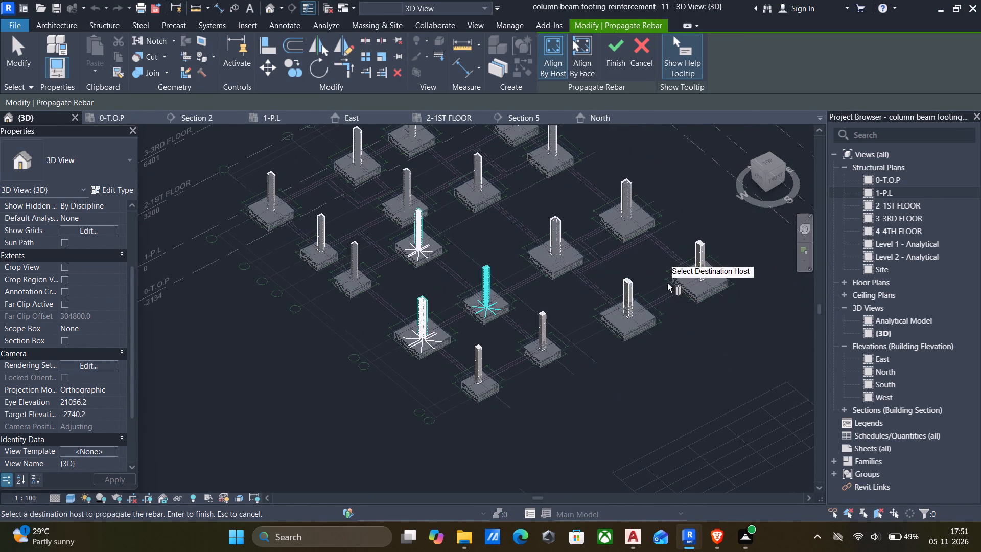
{"action": "scroll", "coordinate": [697, 278], "scroll_direction": "up", "scroll_amount": 4}
{"action": "left_click", "coordinate": [707, 231]}
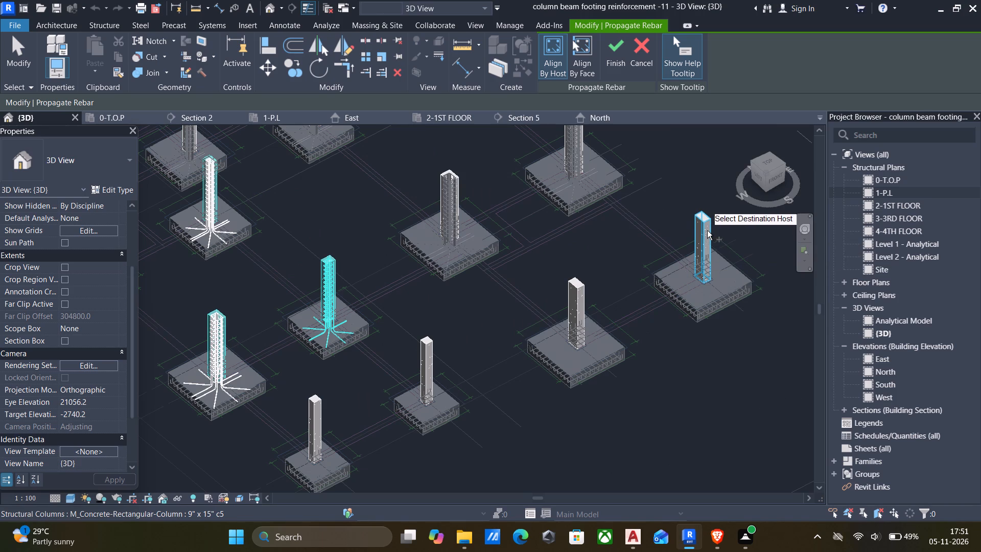
{"action": "left_click", "coordinate": [576, 282]}
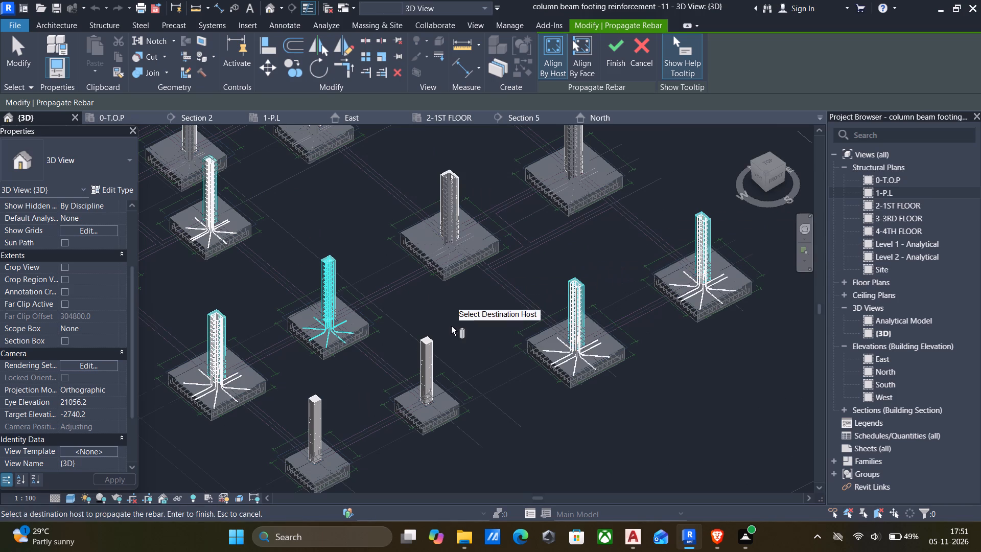
{"action": "left_click", "coordinate": [421, 339]}
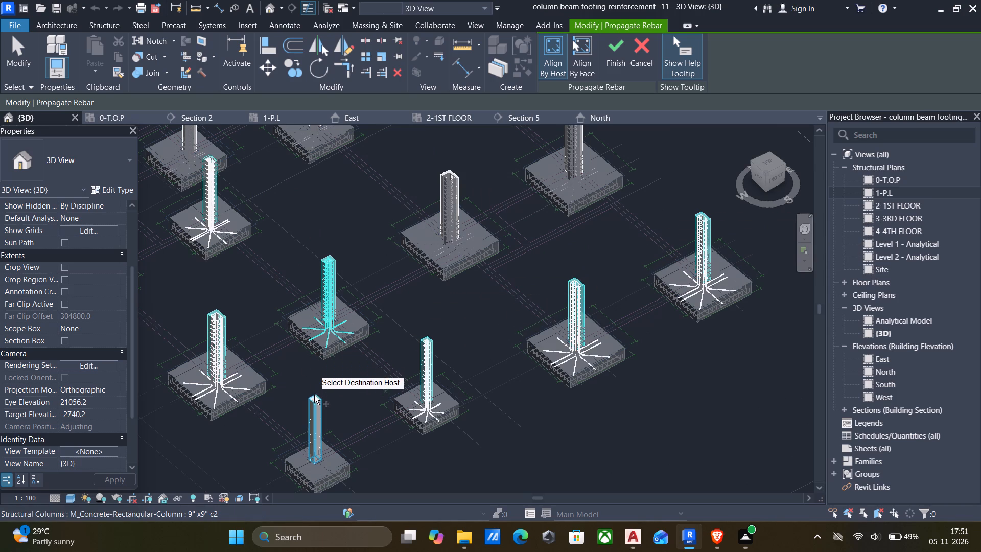
{"action": "left_click", "coordinate": [312, 395]}
{"action": "scroll", "coordinate": [428, 287], "scroll_direction": "down", "scroll_amount": 4}
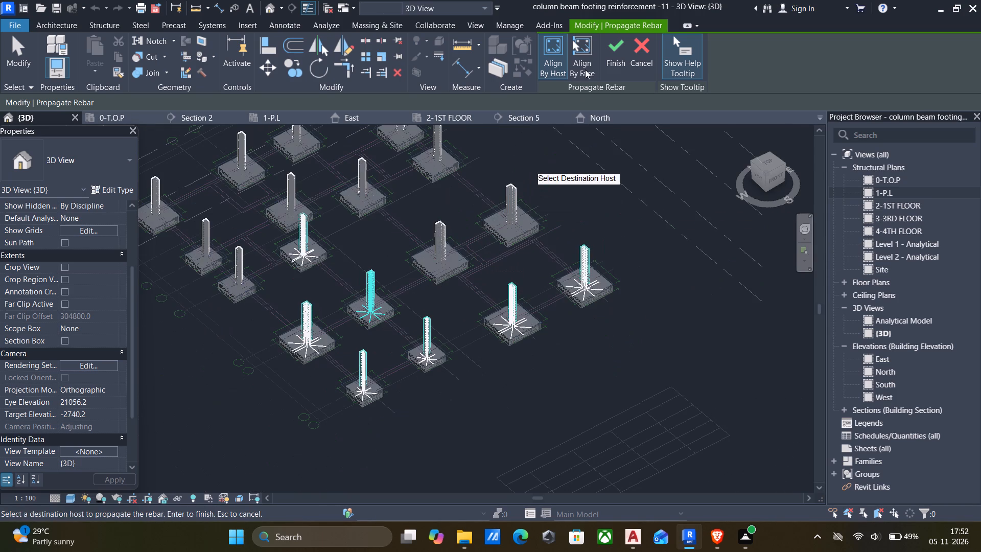
{"action": "left_click", "coordinate": [614, 45]}
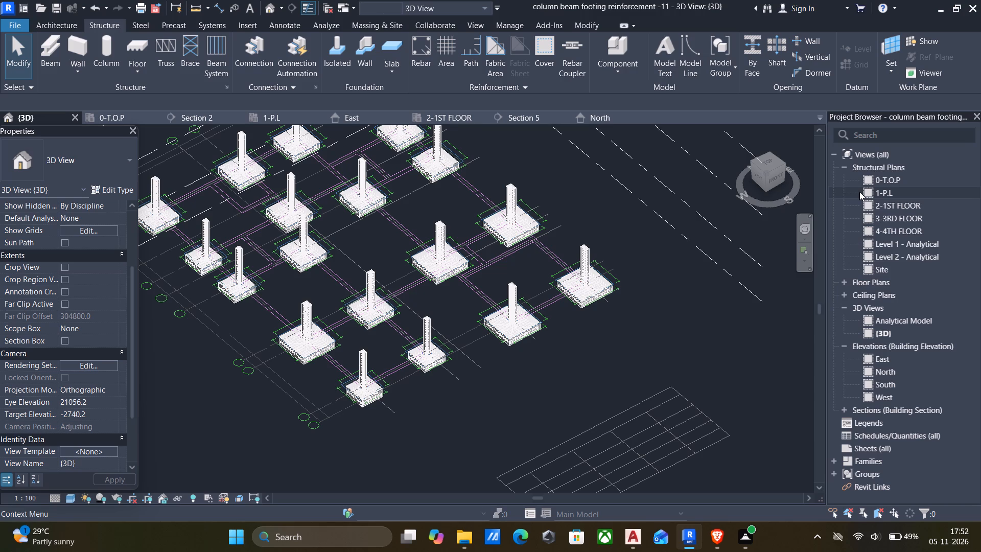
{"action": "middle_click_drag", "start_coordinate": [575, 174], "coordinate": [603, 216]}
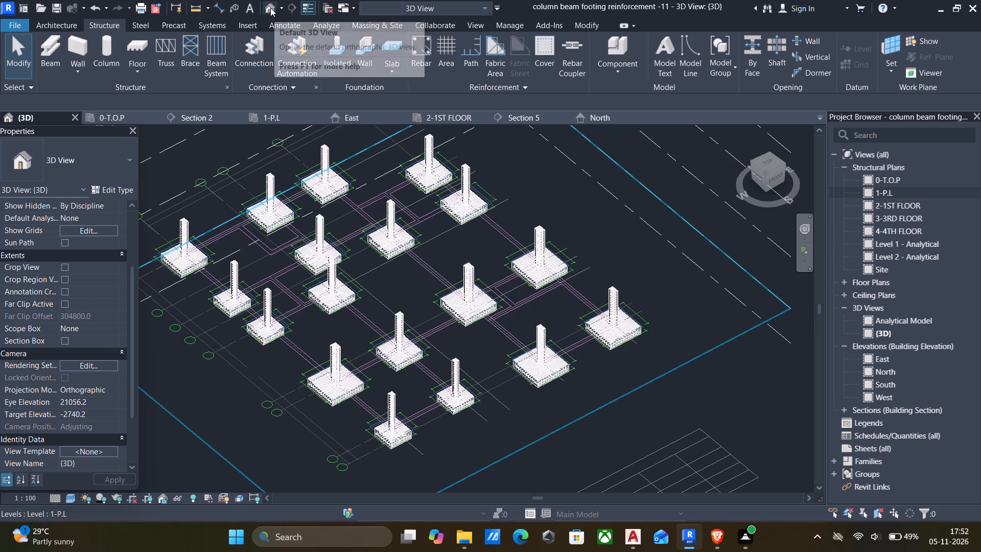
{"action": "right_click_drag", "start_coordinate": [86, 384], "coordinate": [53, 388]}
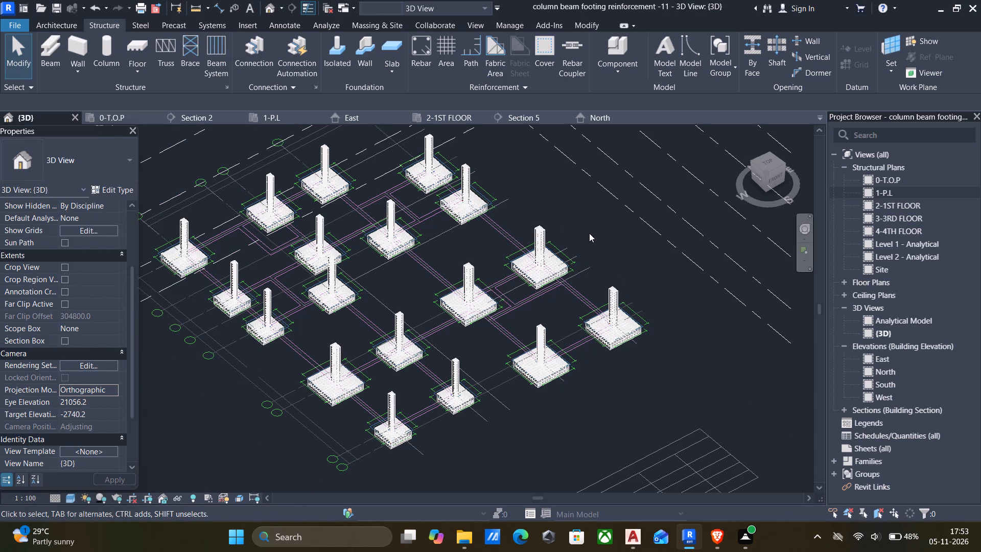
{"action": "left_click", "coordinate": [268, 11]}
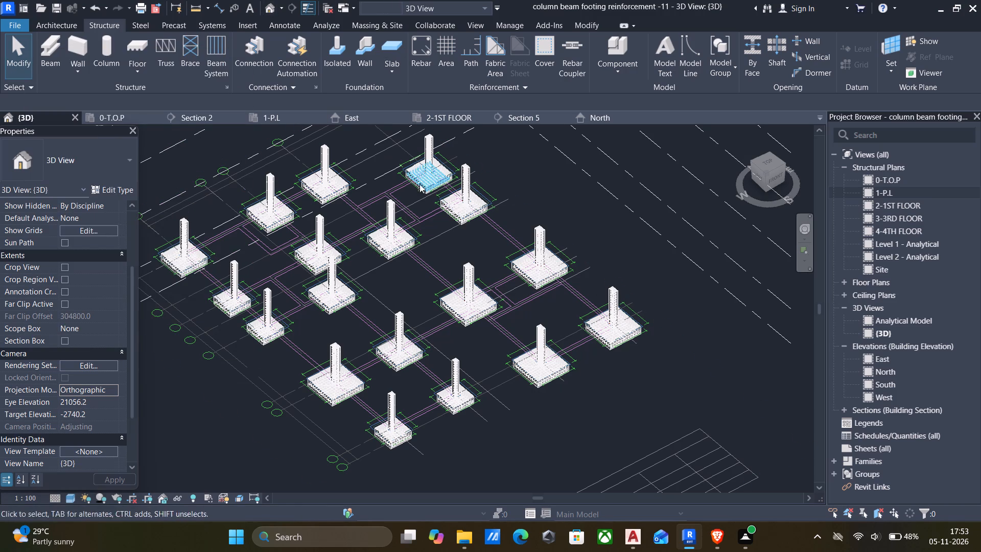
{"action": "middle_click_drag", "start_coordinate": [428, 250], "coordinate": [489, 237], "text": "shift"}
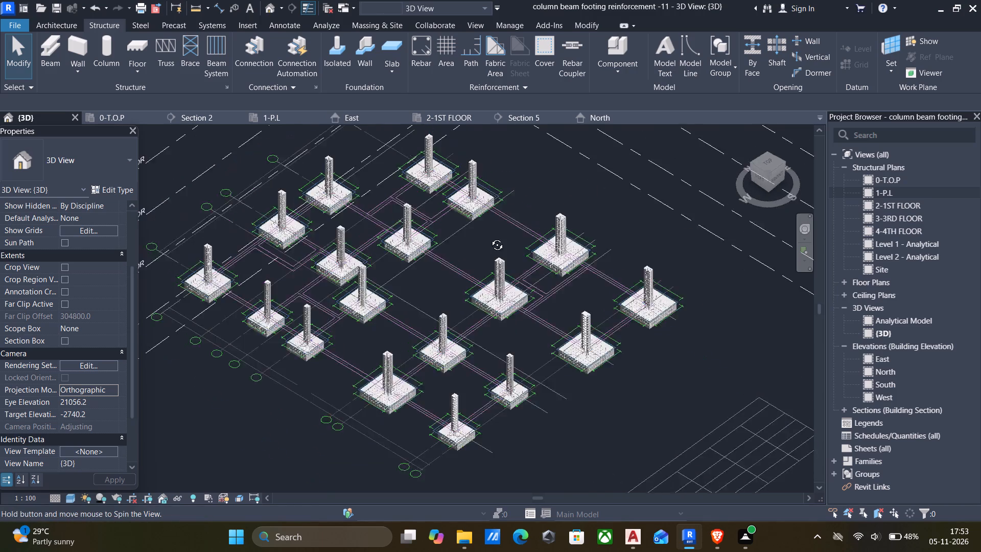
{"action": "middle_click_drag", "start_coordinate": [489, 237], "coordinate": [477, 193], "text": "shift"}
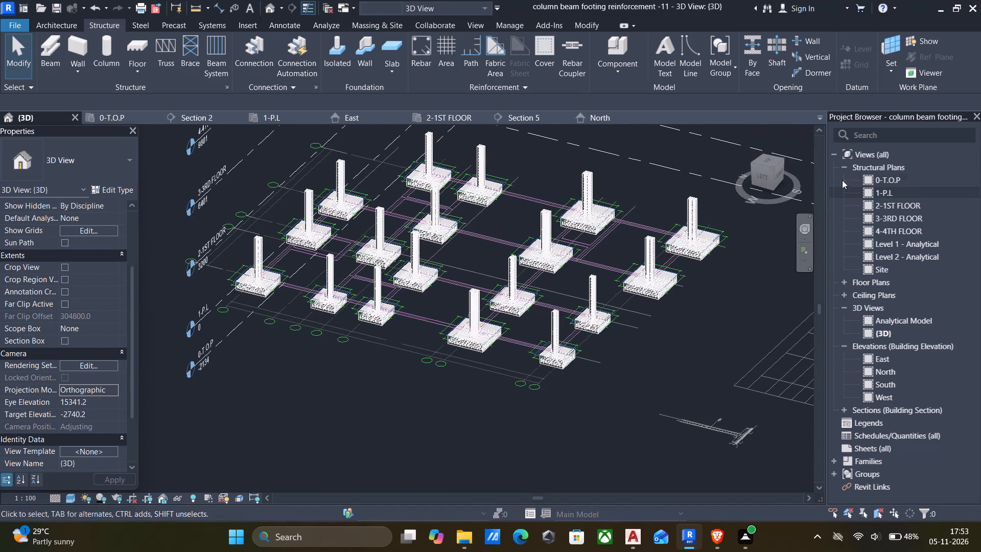
In the 1-P.L plan, start a beam and duplicate the M_Concrete-Rectangular Beam 300 x 600mm type as 9" x 9".
{"action": "double_click", "coordinate": [869, 194]}
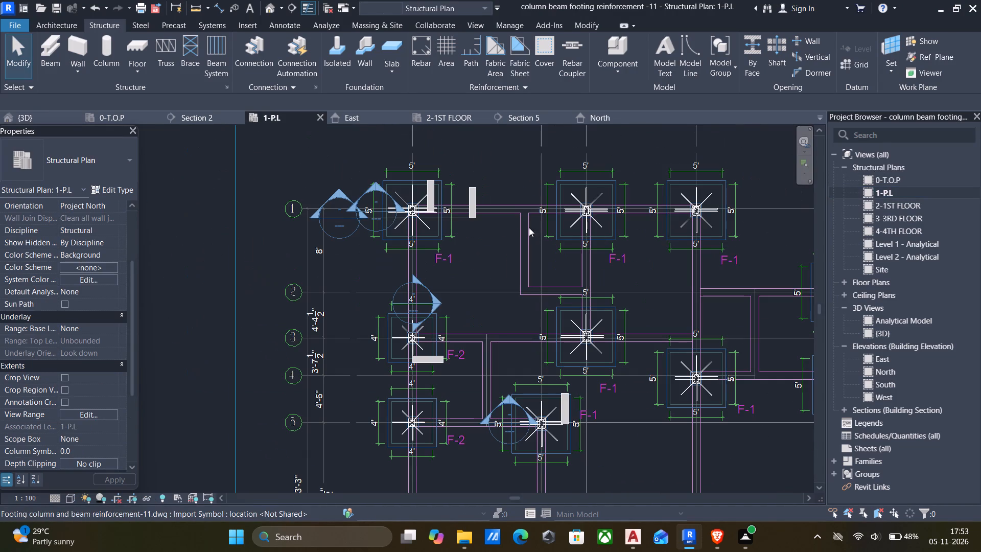
{"action": "scroll", "coordinate": [515, 215], "scroll_direction": "up", "scroll_amount": 2}
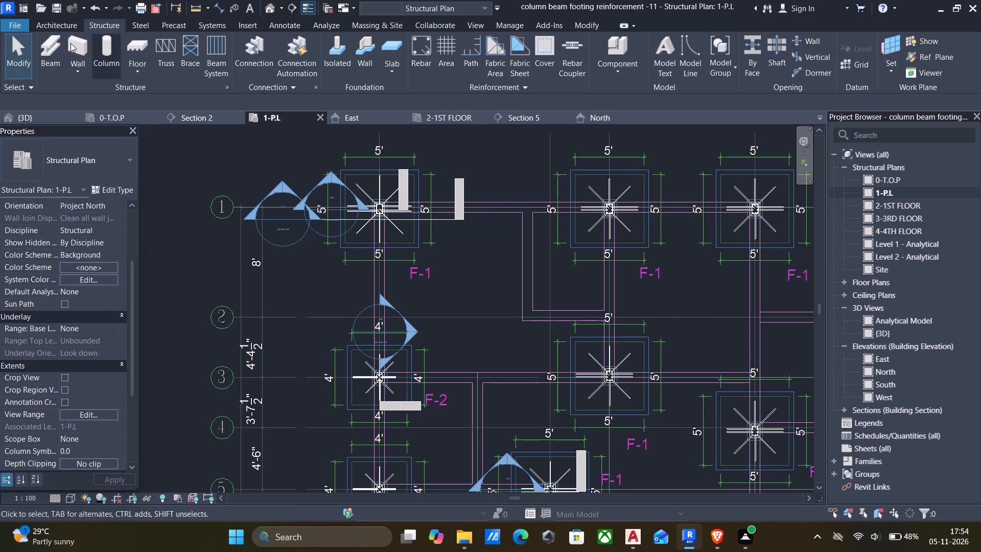
{"action": "left_click", "coordinate": [50, 47]}
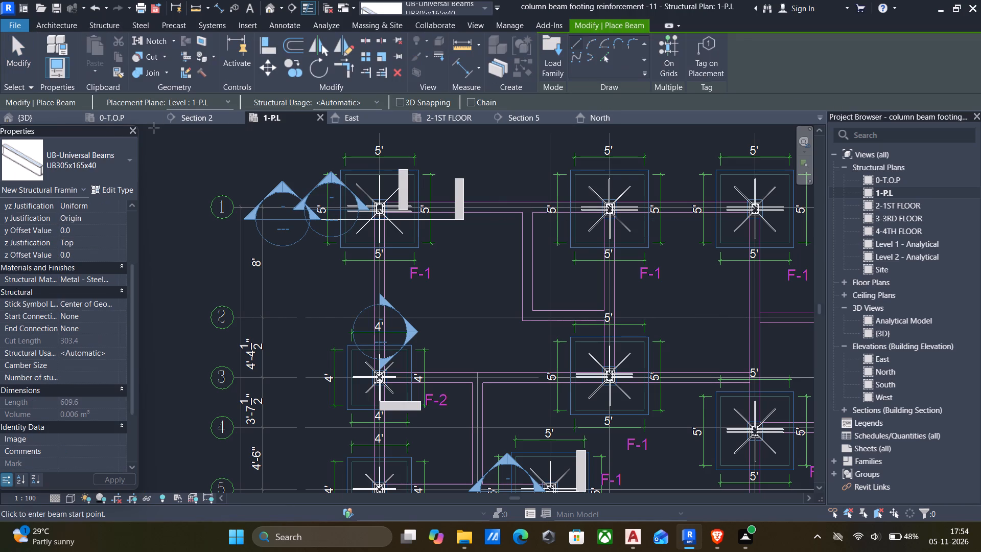
{"action": "left_click", "coordinate": [99, 157]}
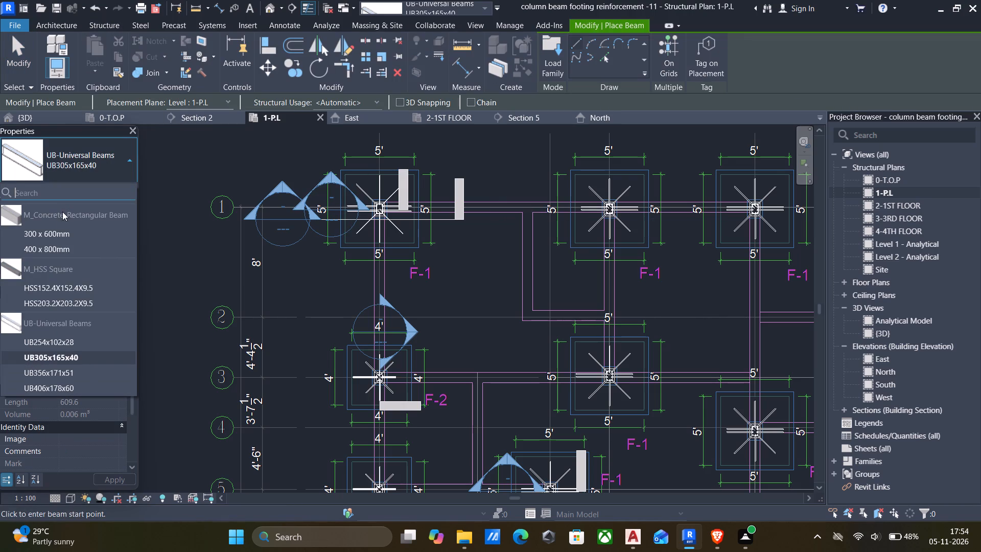
{"action": "left_click", "coordinate": [53, 230]}
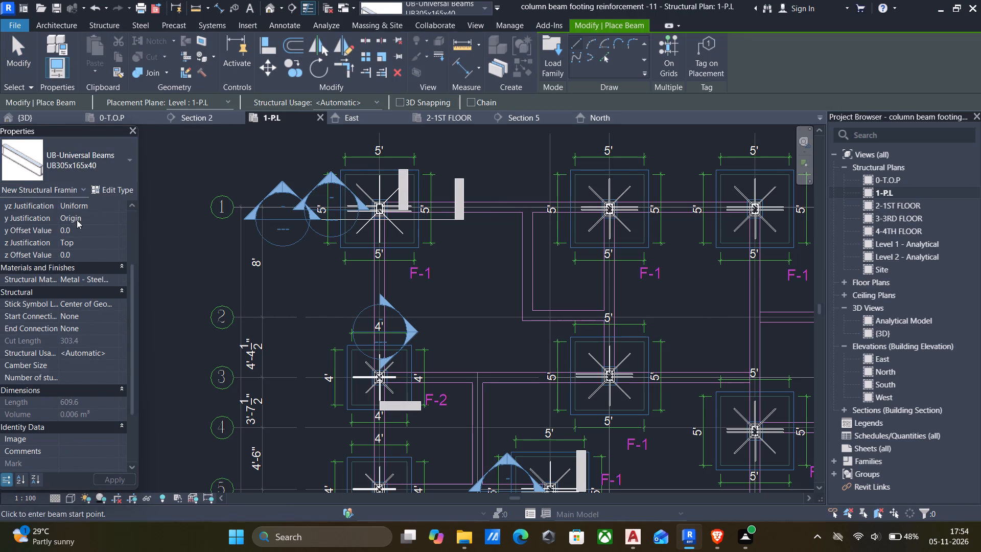
{"action": "left_click", "coordinate": [108, 189]}
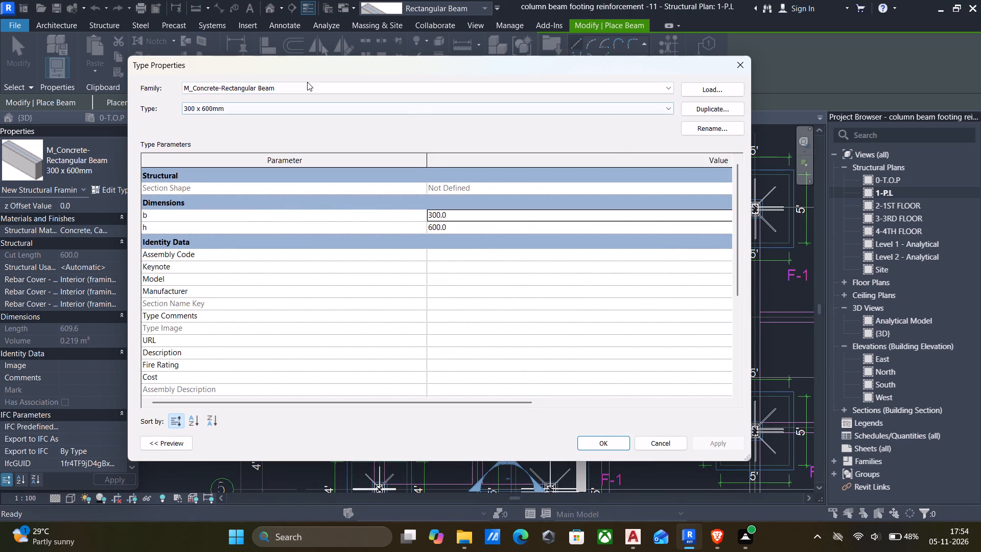
{"action": "left_click", "coordinate": [699, 108]}
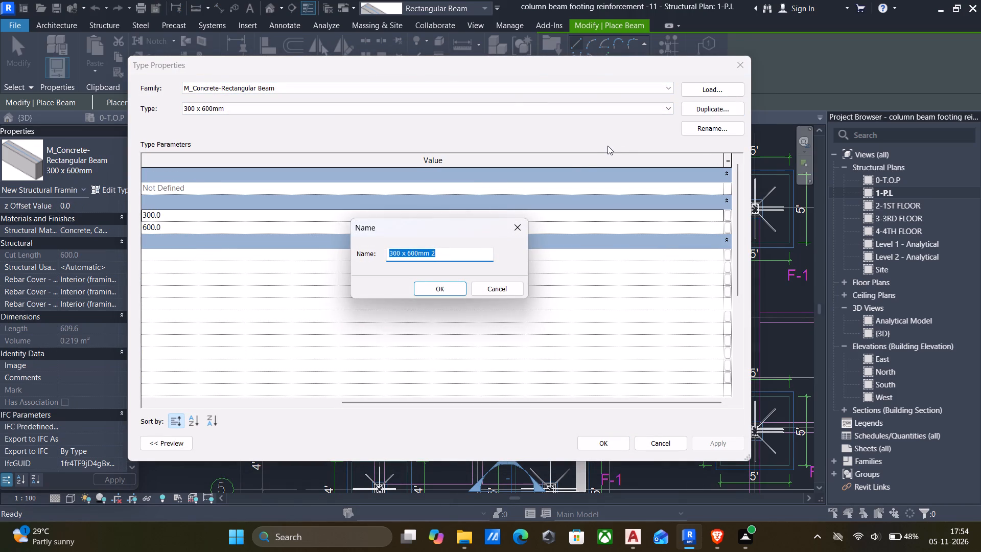
{"action": "key", "text": "BackSpace"}
{"action": "type", "text": "9\""}
{"action": "key", "text": "space"}
{"action": "key", "text": "x"}
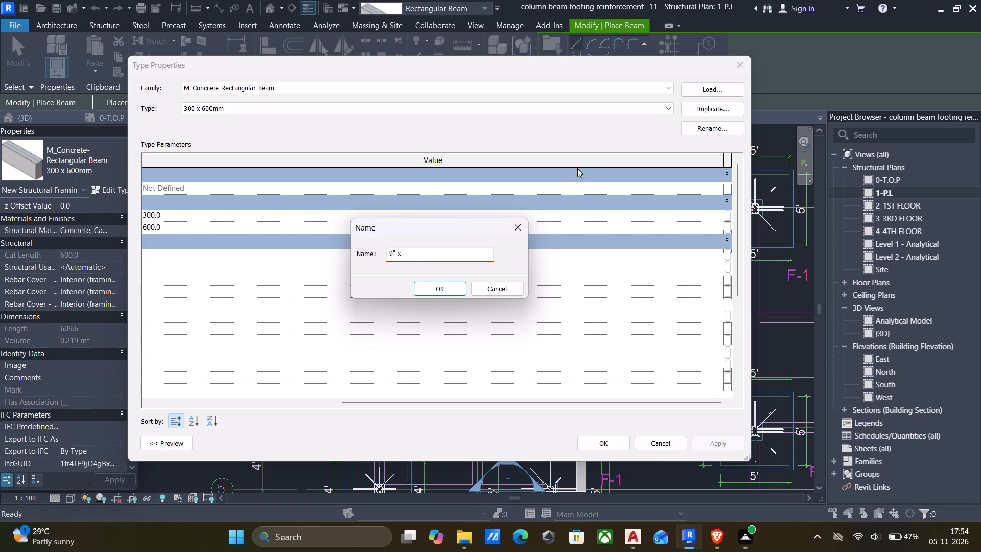
{"action": "key", "text": "space"}
{"action": "type", "text": "9\""}
{"action": "key", "text": "space"}
{"action": "left_click", "coordinate": [446, 286]}
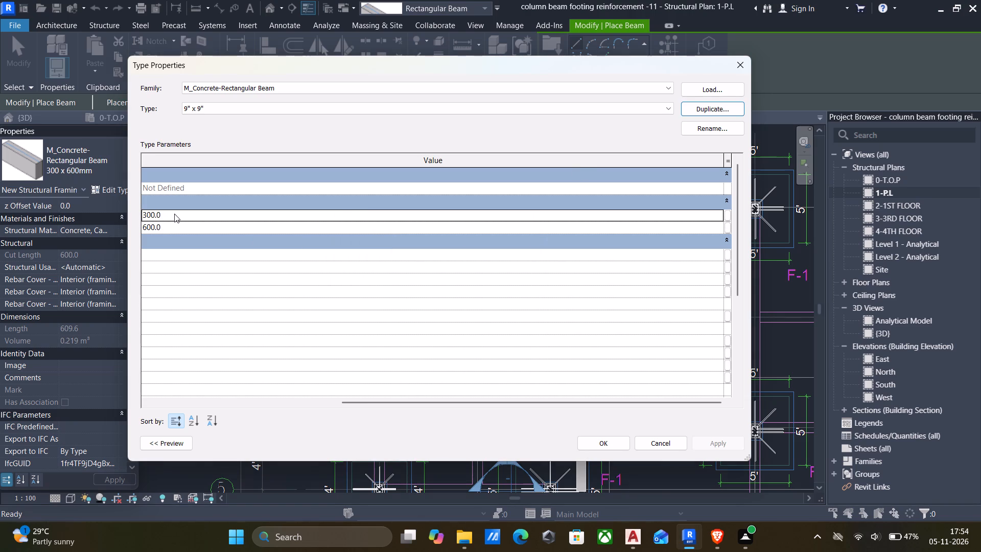
Set dimension b of the 9" x 9" beam type to 9".
{"action": "left_click", "coordinate": [174, 214]}
{"action": "key", "text": "9"}
{"action": "key", "text": "shift+quotedbl"}
{"action": "key", "text": "Return"}
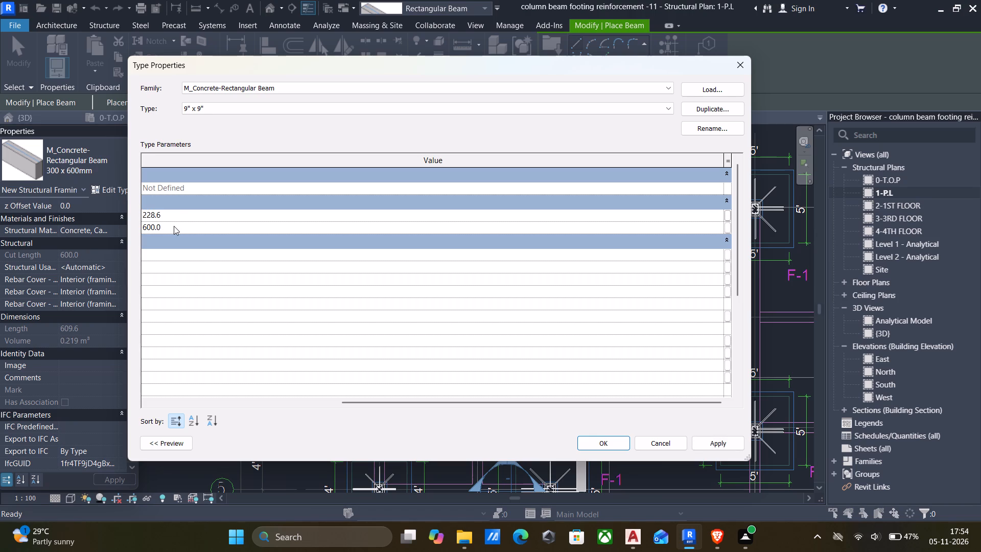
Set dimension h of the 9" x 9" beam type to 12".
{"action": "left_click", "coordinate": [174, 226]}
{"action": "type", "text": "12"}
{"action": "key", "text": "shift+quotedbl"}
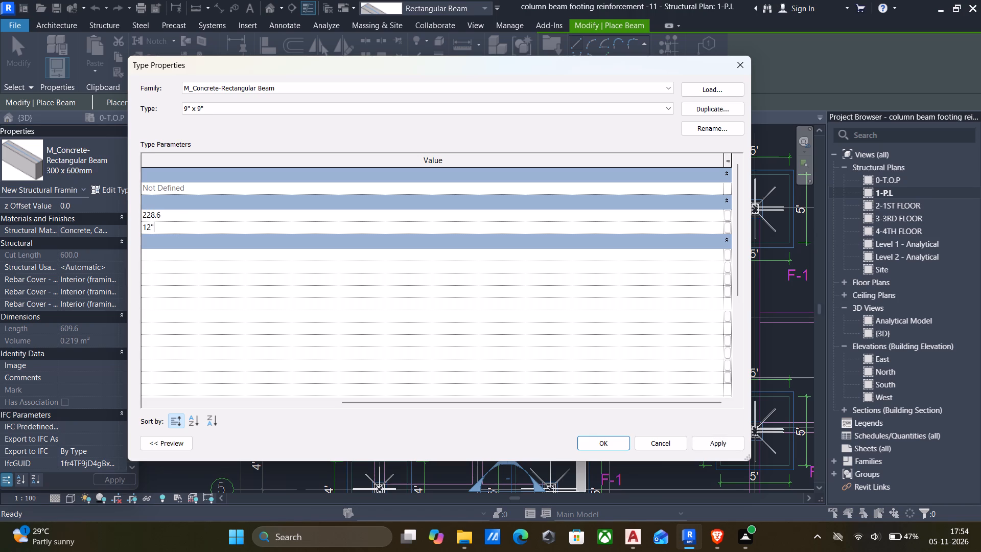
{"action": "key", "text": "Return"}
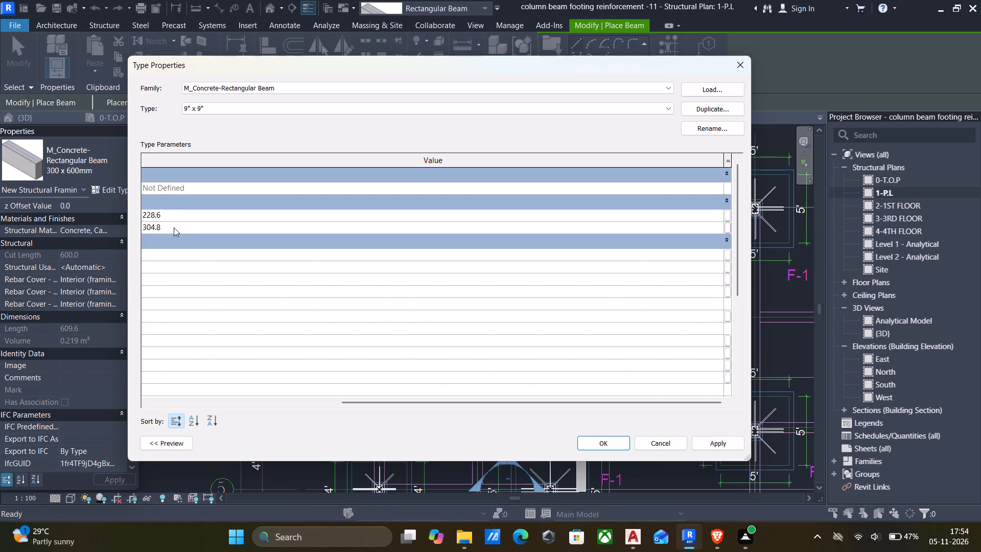
Set dimension h of the 9" x 9" beam type to 15".
{"action": "left_click", "coordinate": [173, 227]}
{"action": "type", "text": "15"}
{"action": "key", "text": "shift+quotedbl"}
{"action": "key", "text": "Return"}
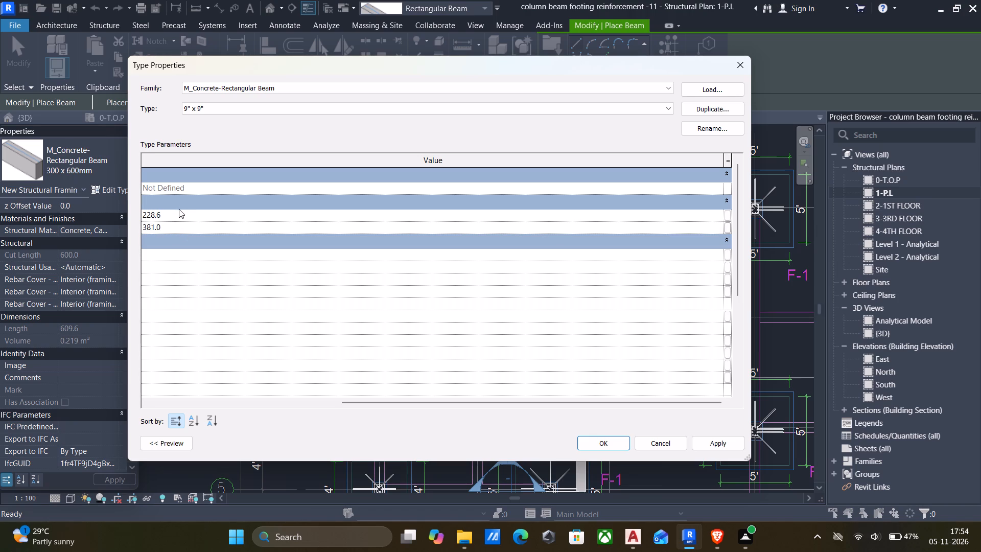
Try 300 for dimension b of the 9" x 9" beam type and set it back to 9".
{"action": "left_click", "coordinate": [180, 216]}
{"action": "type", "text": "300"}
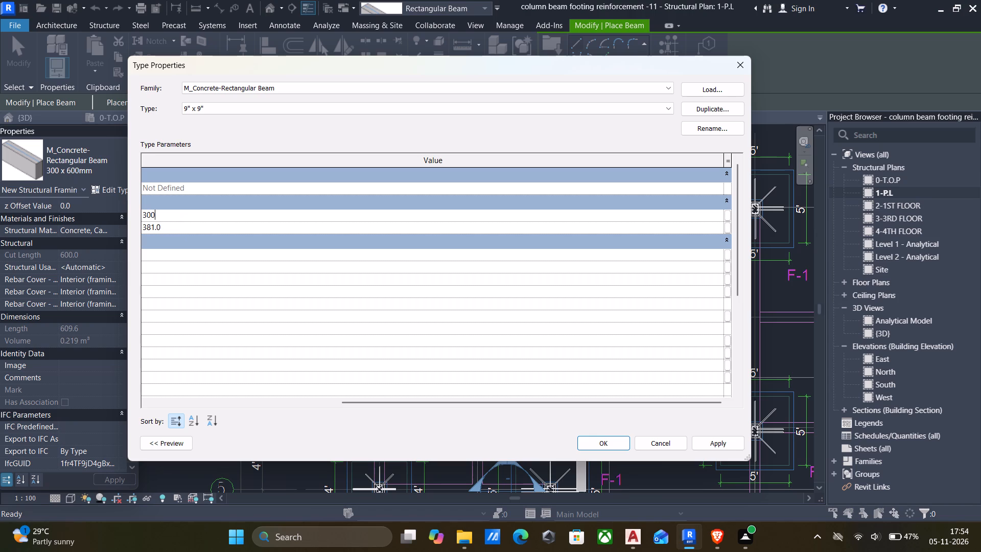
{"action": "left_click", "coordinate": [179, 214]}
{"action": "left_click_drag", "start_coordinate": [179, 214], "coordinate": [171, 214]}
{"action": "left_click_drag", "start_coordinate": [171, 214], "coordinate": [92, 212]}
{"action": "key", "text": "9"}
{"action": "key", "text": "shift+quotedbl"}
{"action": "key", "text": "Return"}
Set dimension h of the 9" x 9" beam type to 500 mm and apply the type properties.
{"action": "left_click", "coordinate": [178, 228]}
{"action": "type", "text": "500"}
{"action": "key", "text": "Return"}
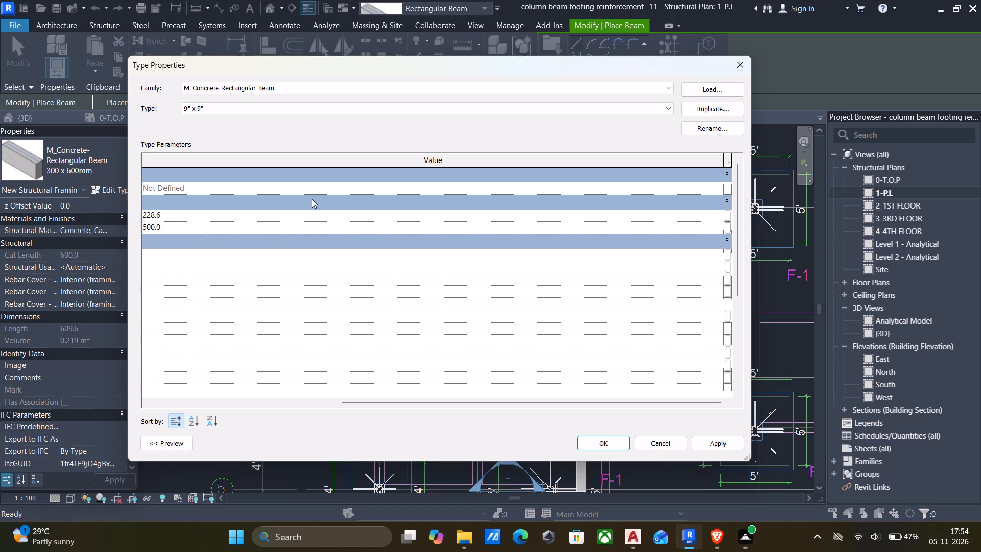
{"action": "left_click", "coordinate": [709, 441]}
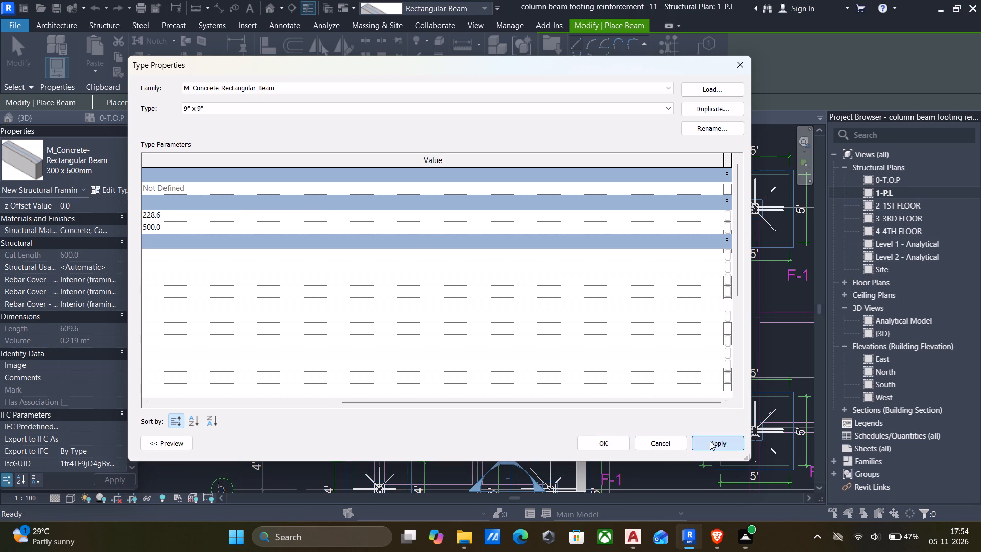
{"action": "left_click", "coordinate": [613, 445]}
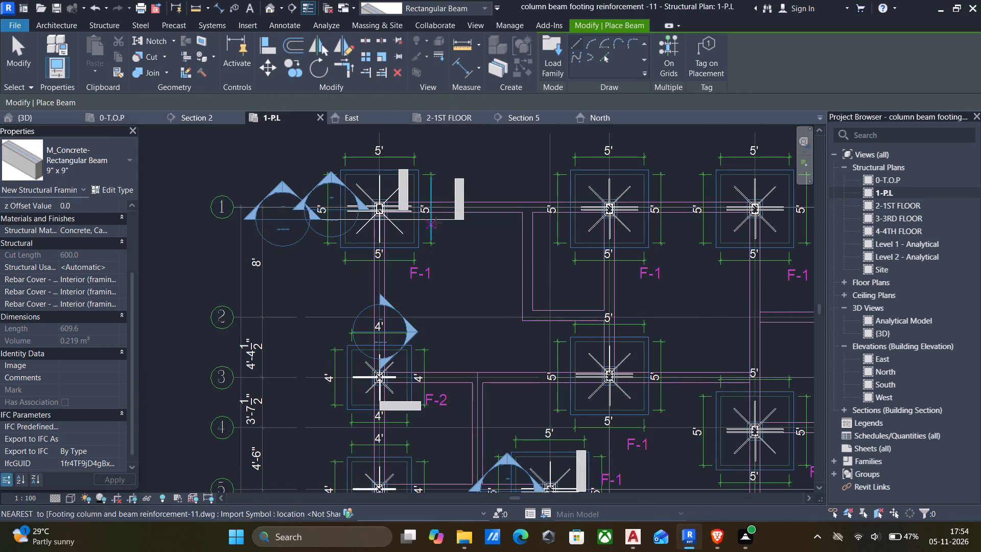
{"action": "scroll", "coordinate": [426, 201], "scroll_direction": "up", "scroll_amount": 4}
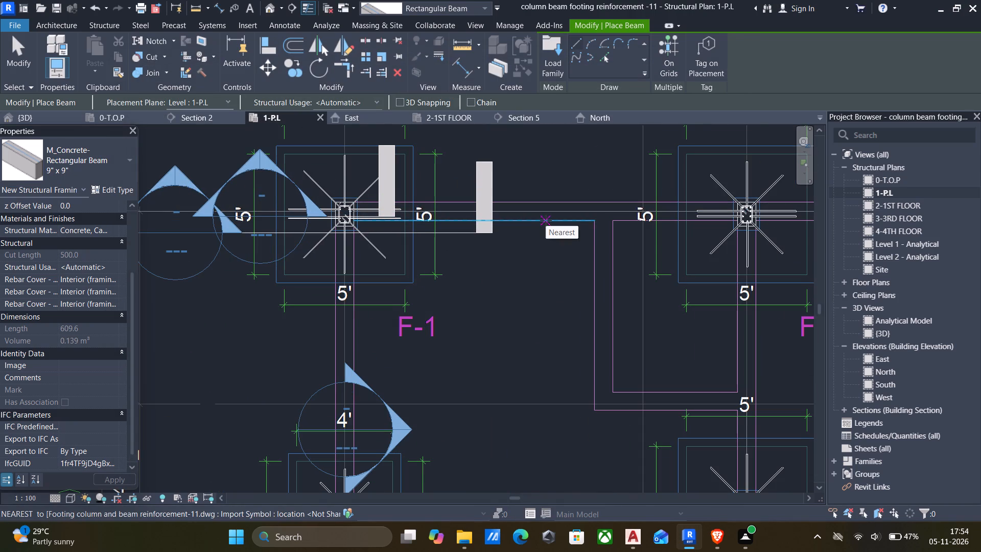
{"action": "key", "text": "Escape"}
{"action": "key", "text": "Escape"}
Temporarily hide all section markers in the 1-P.L plan.
{"action": "left_click", "coordinate": [488, 177]}
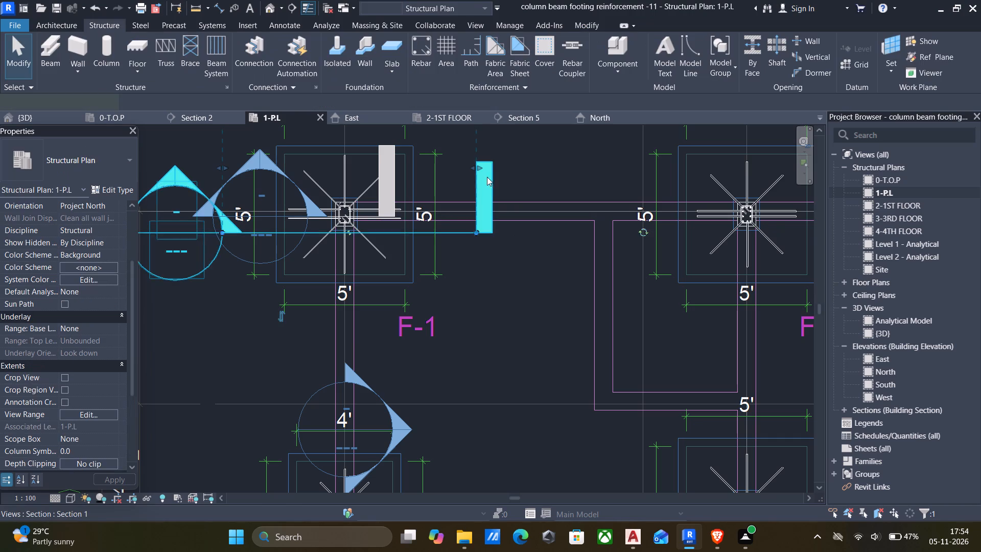
{"action": "type", "text": "sa"}
{"action": "type", "text": "hh"}
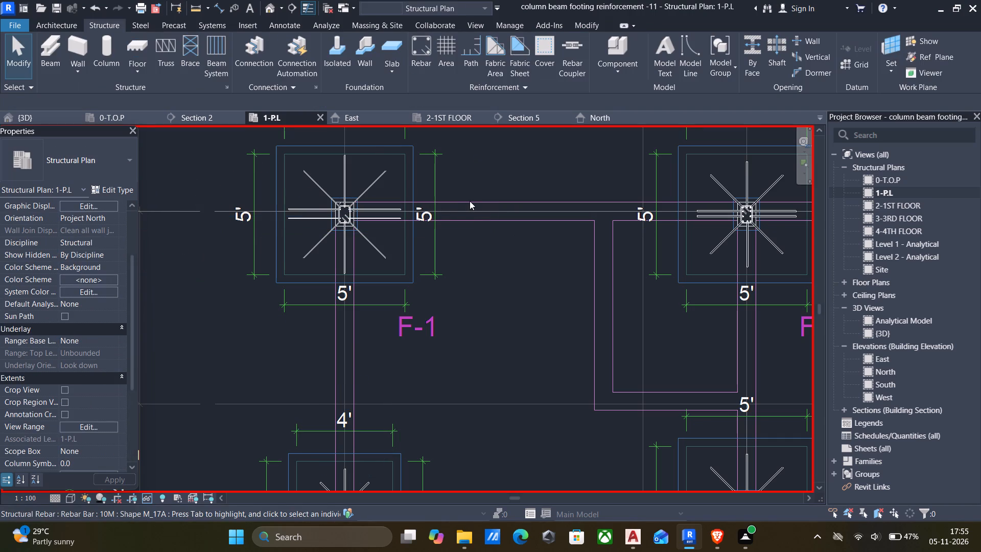
Draw a 9" x 9" beam about 8026 mm long along grid 1, from the first F-1 column to the third.
{"action": "key", "text": "b"}
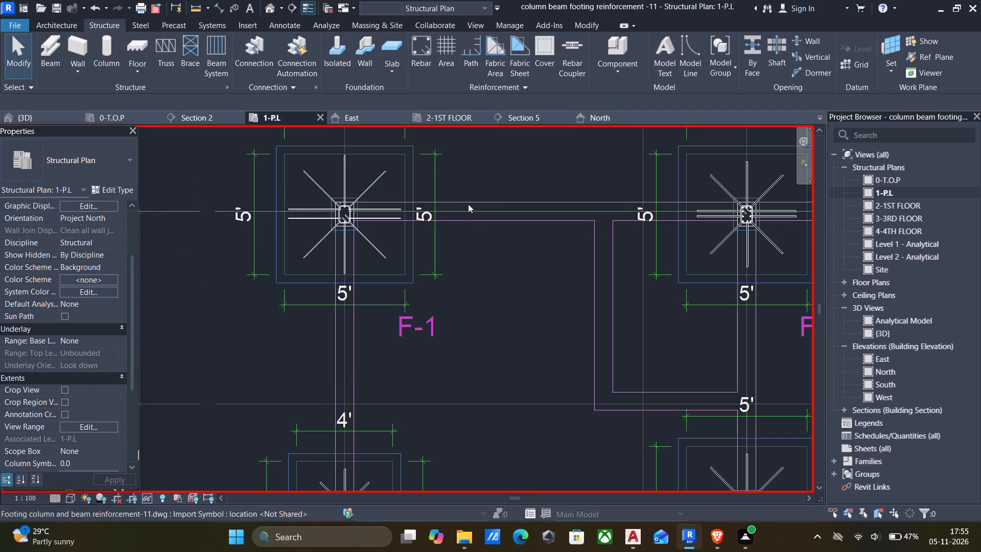
{"action": "key", "text": "m"}
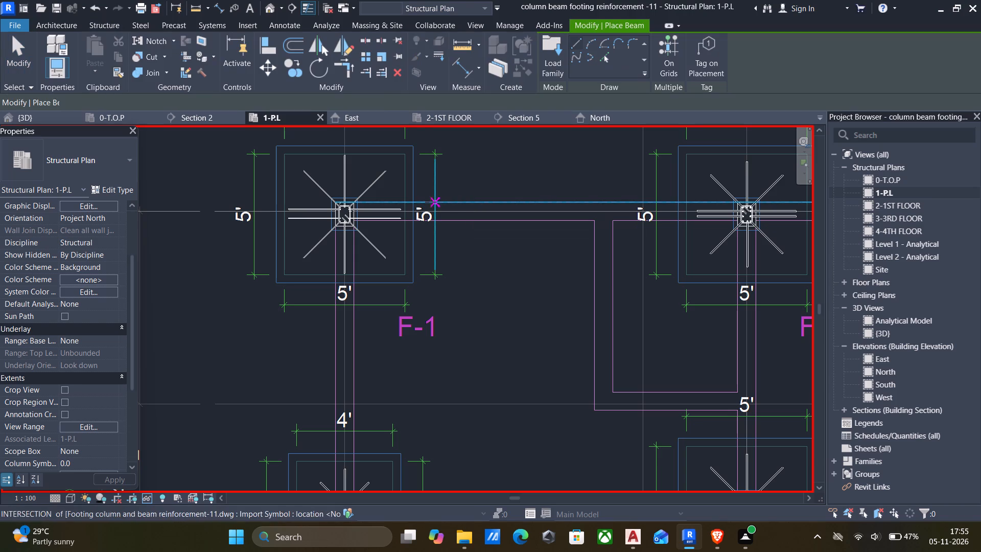
{"action": "scroll", "coordinate": [415, 205], "scroll_direction": "up", "scroll_amount": 4}
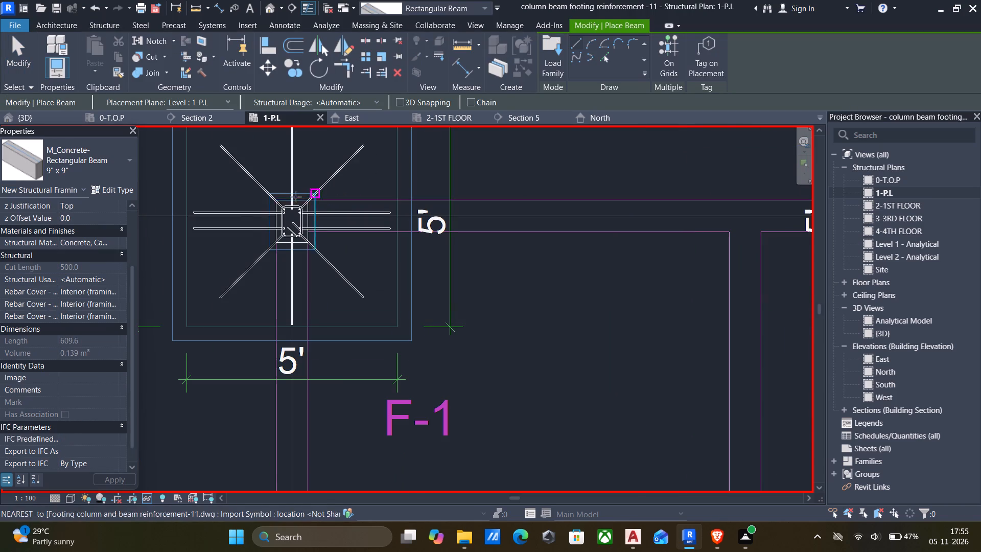
{"action": "left_click", "coordinate": [319, 202]}
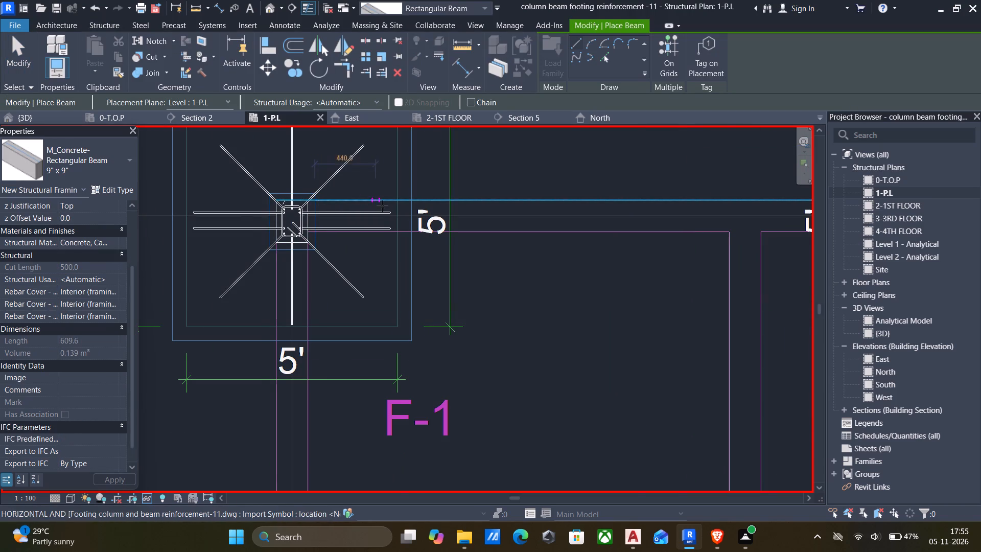
{"action": "scroll", "coordinate": [411, 210], "scroll_direction": "down", "scroll_amount": 5}
{"action": "middle_click_drag", "start_coordinate": [467, 215], "coordinate": [364, 204]}
{"action": "scroll", "coordinate": [363, 204], "scroll_direction": "down", "scroll_amount": 3}
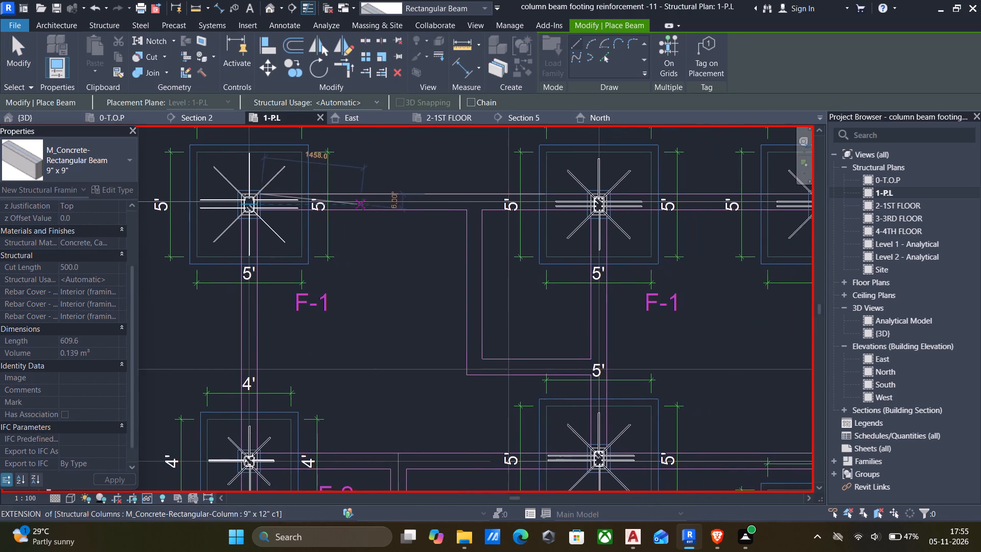
{"action": "scroll", "coordinate": [363, 204], "scroll_direction": "down", "scroll_amount": 2}
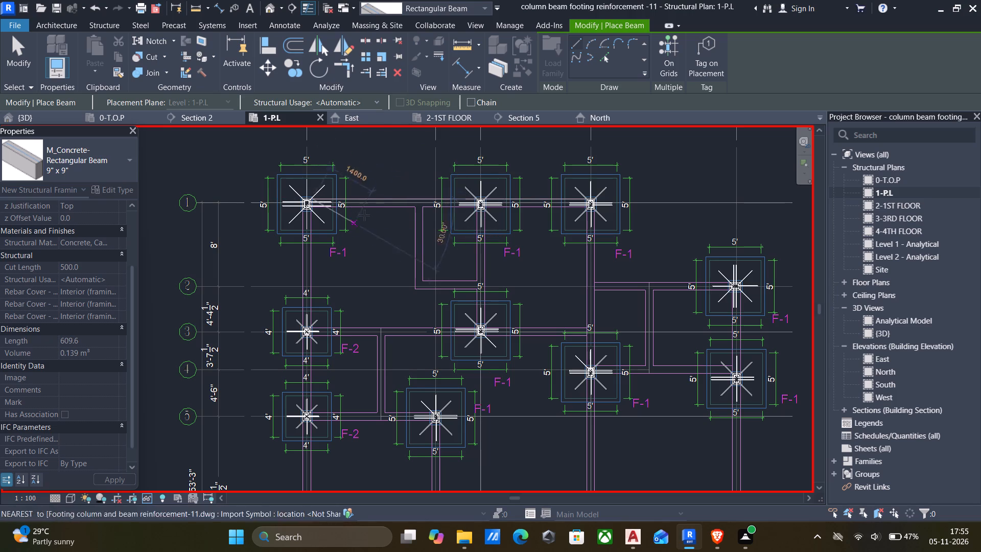
{"action": "middle_click_drag", "start_coordinate": [542, 209], "coordinate": [478, 199]}
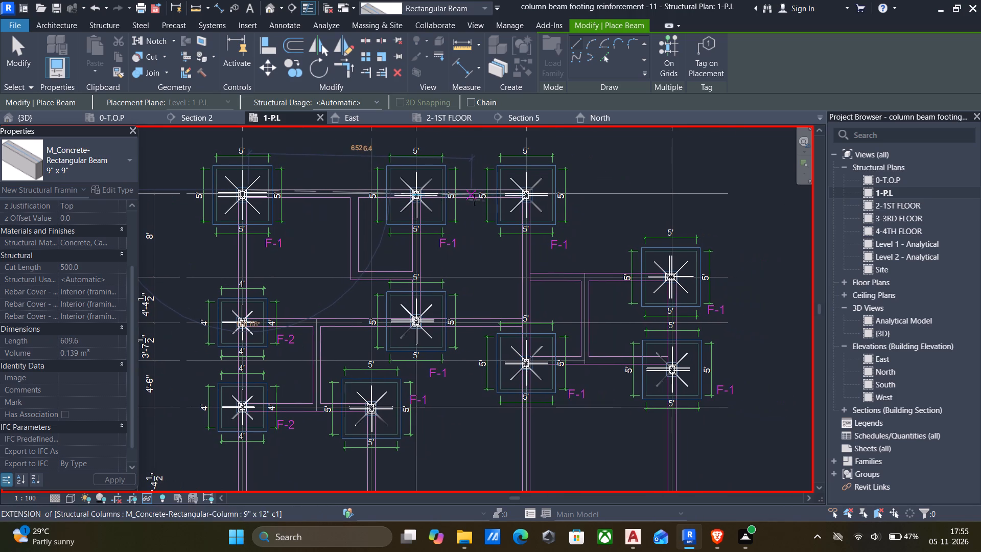
{"action": "scroll", "coordinate": [523, 195], "scroll_direction": "up", "scroll_amount": 9}
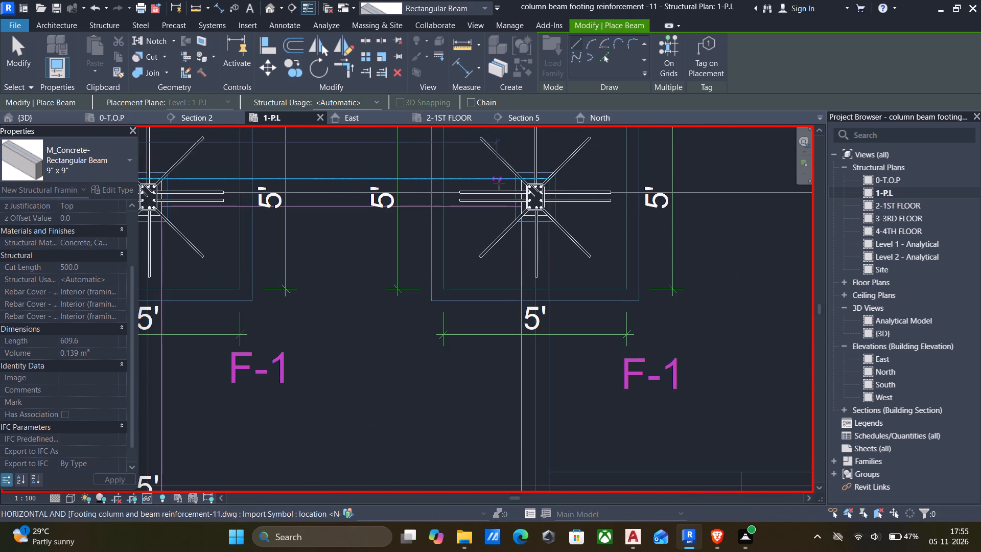
{"action": "scroll", "coordinate": [516, 185], "scroll_direction": "up", "scroll_amount": 4}
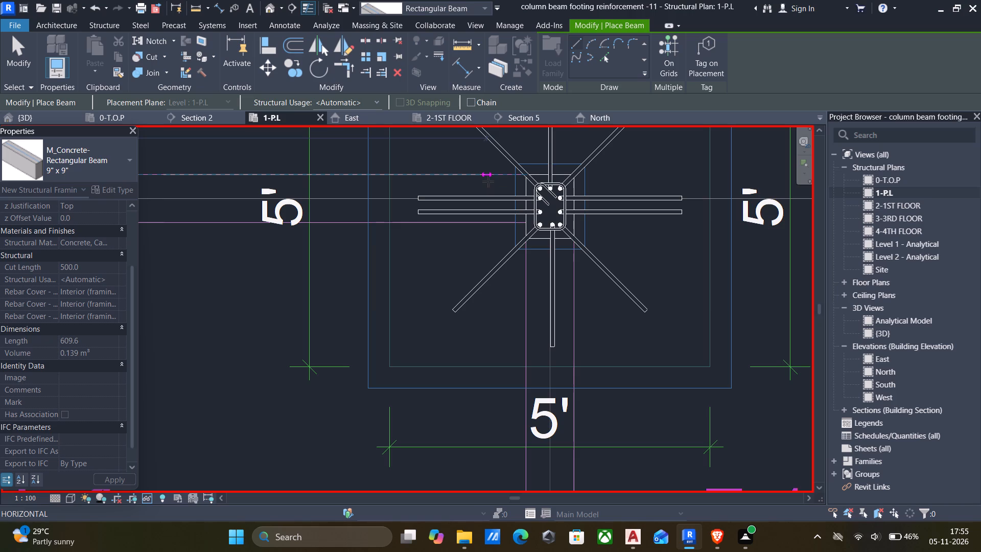
{"action": "left_click", "coordinate": [526, 178]}
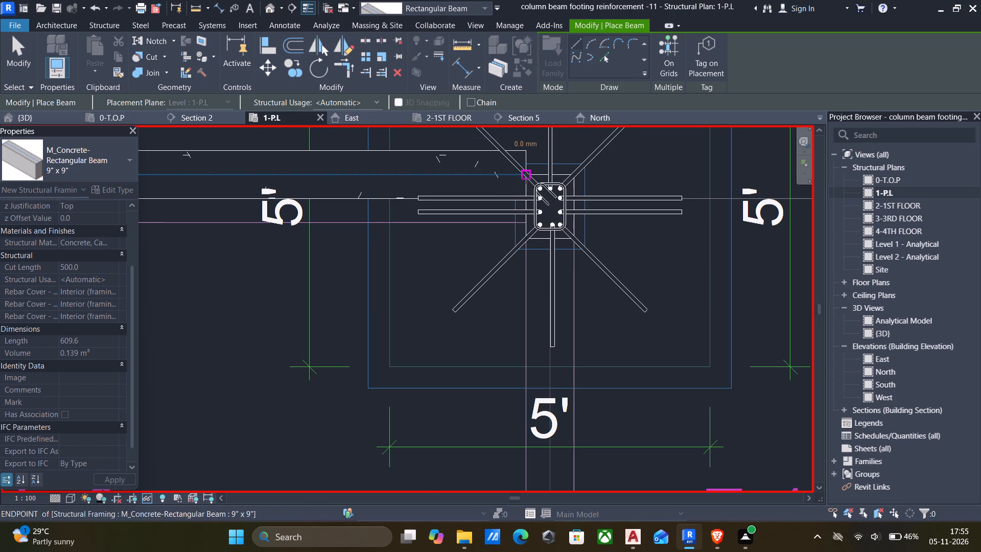
{"action": "key", "text": "Escape"}
{"action": "scroll", "coordinate": [505, 190], "scroll_direction": "down", "scroll_amount": 4}
{"action": "key", "text": "Escape"}
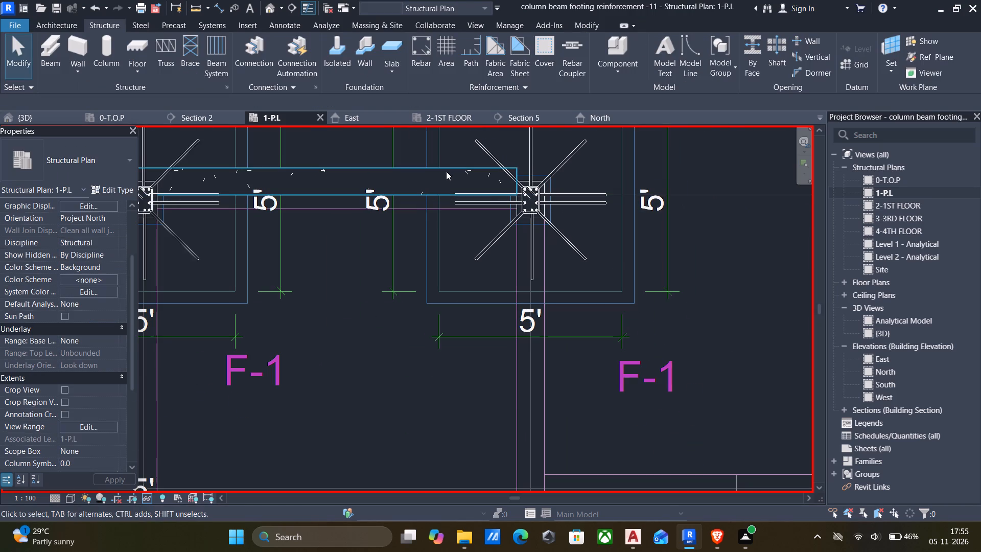
Align the lower edge of the grid 1 beam with the lower beam line of the imported DWG.
{"action": "key", "text": "a"}
{"action": "key", "text": "l"}
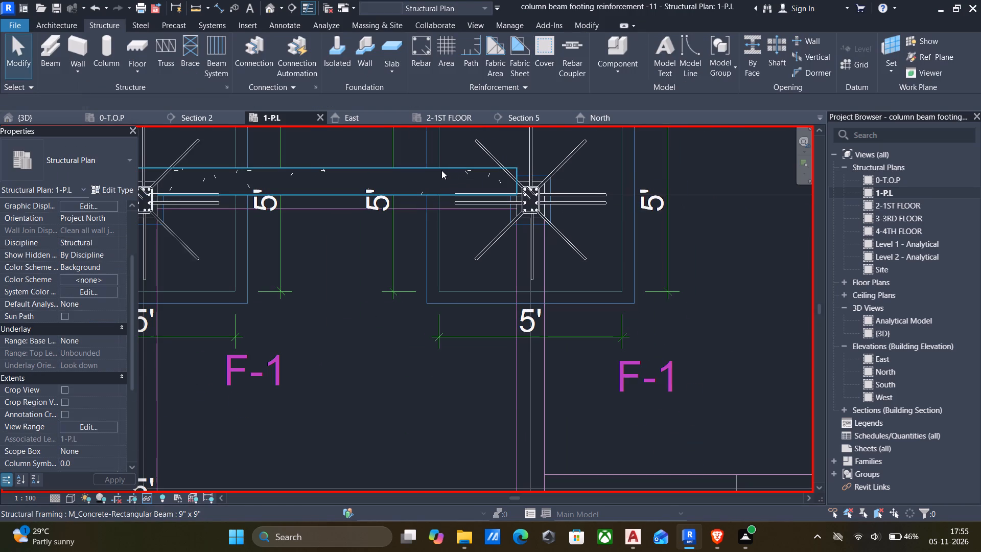
{"action": "left_click", "coordinate": [413, 210]}
{"action": "left_click", "coordinate": [410, 198]}
{"action": "scroll", "coordinate": [426, 211], "scroll_direction": "down", "scroll_amount": 1}
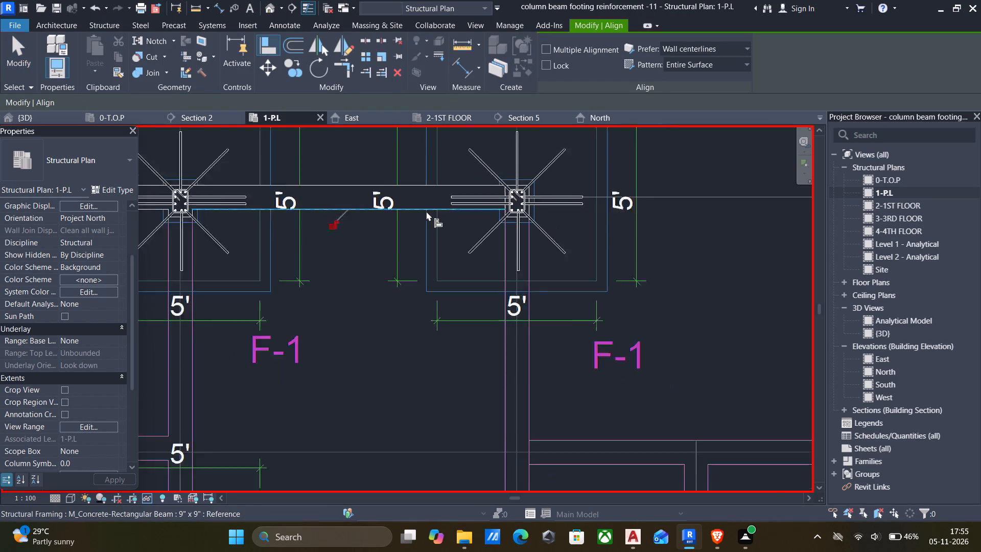
{"action": "scroll", "coordinate": [426, 211], "scroll_direction": "down", "scroll_amount": 1}
{"action": "middle_click_drag", "start_coordinate": [456, 217], "coordinate": [583, 226]}
{"action": "middle_click_drag", "start_coordinate": [491, 218], "coordinate": [590, 221]}
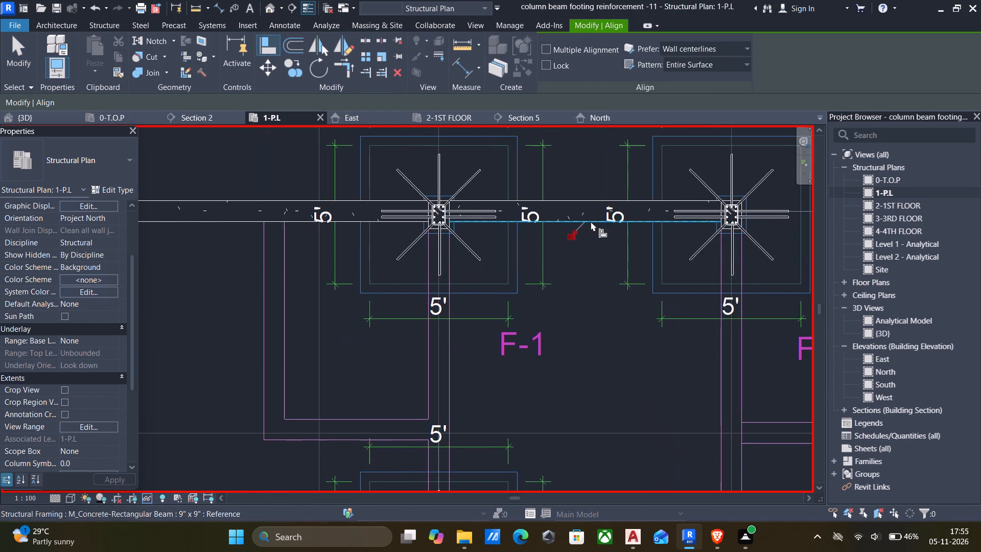
{"action": "scroll", "coordinate": [562, 221], "scroll_direction": "down", "scroll_amount": 4}
{"action": "middle_click_drag", "start_coordinate": [434, 224], "coordinate": [529, 229]}
{"action": "key", "text": "Escape"}
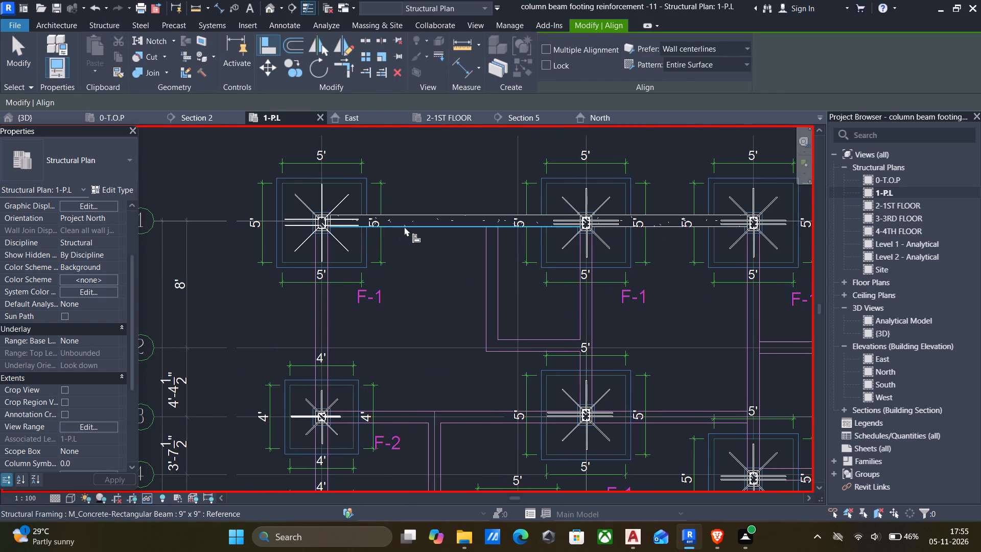
{"action": "key", "text": "Escape"}
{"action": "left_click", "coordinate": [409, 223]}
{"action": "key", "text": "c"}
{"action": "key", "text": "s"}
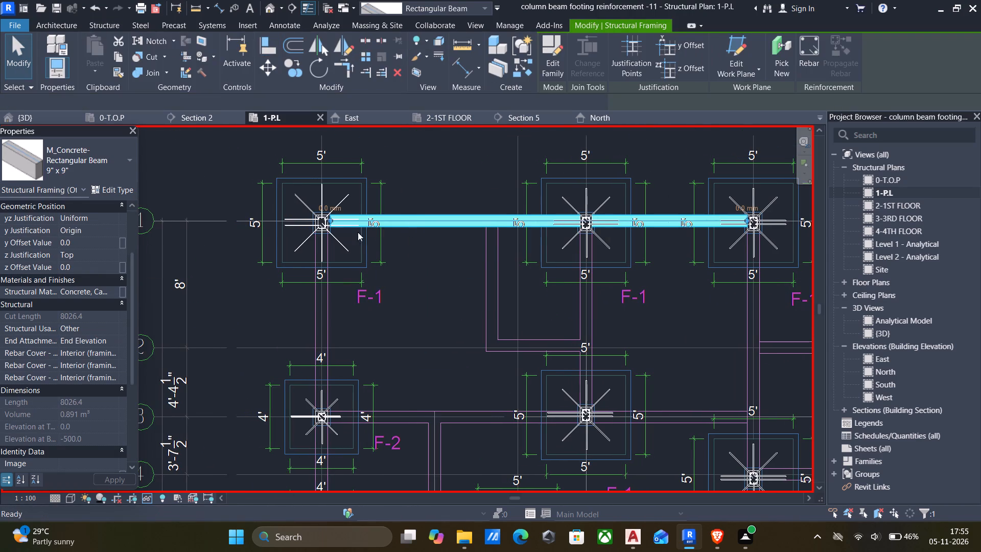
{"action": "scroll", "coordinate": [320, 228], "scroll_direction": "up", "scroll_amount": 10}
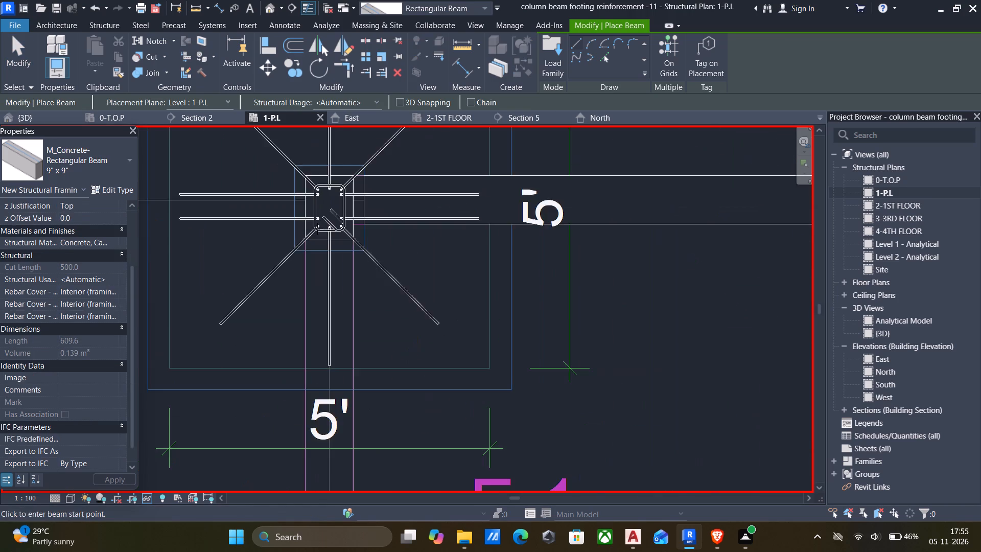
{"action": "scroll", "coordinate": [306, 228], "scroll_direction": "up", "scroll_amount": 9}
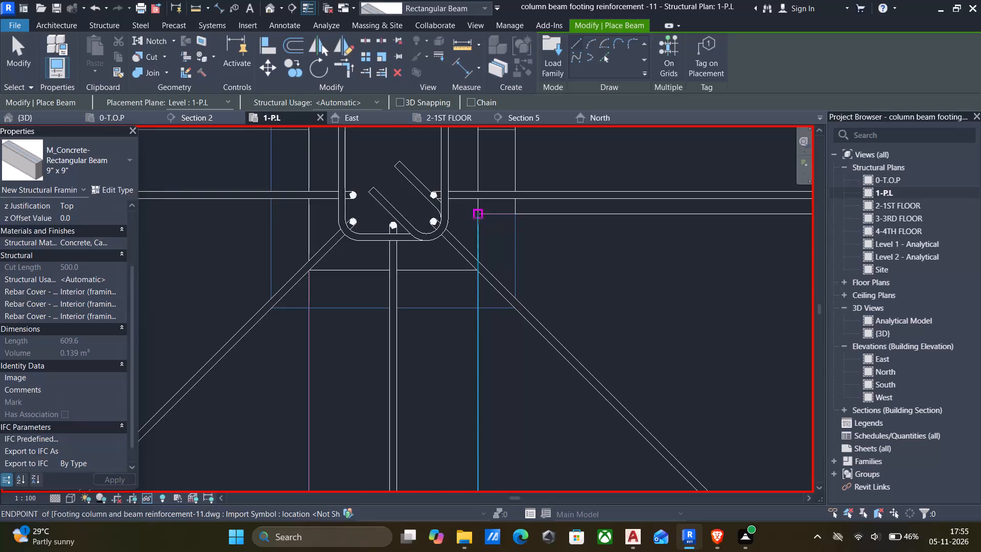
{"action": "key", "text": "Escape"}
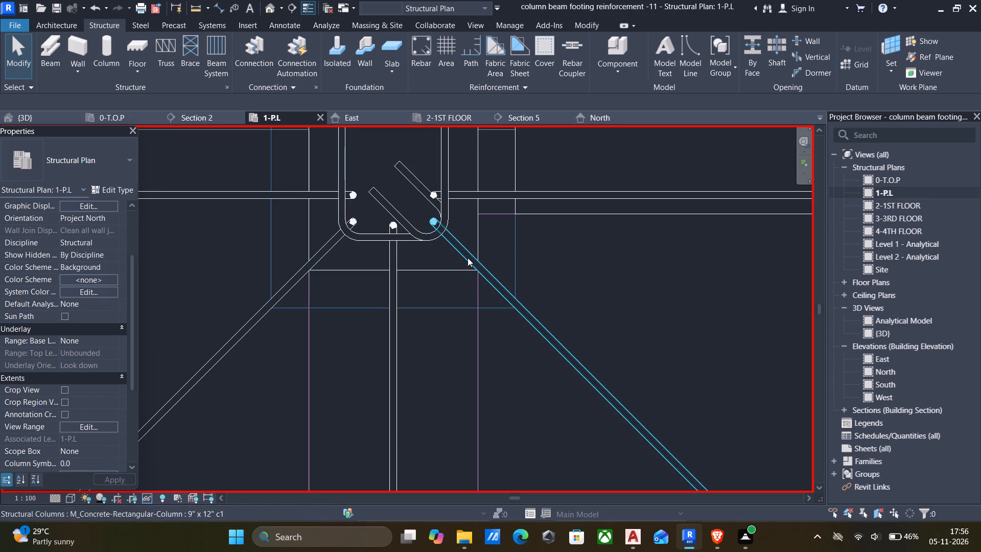
Extend the grid 1 beam's start to the face of the first column, making the beam about 8077 mm long.
{"action": "left_click", "coordinate": [524, 213]}
{"action": "scroll", "coordinate": [512, 193], "scroll_direction": "down", "scroll_amount": 3}
{"action": "middle_click_drag", "start_coordinate": [516, 229], "coordinate": [520, 276]}
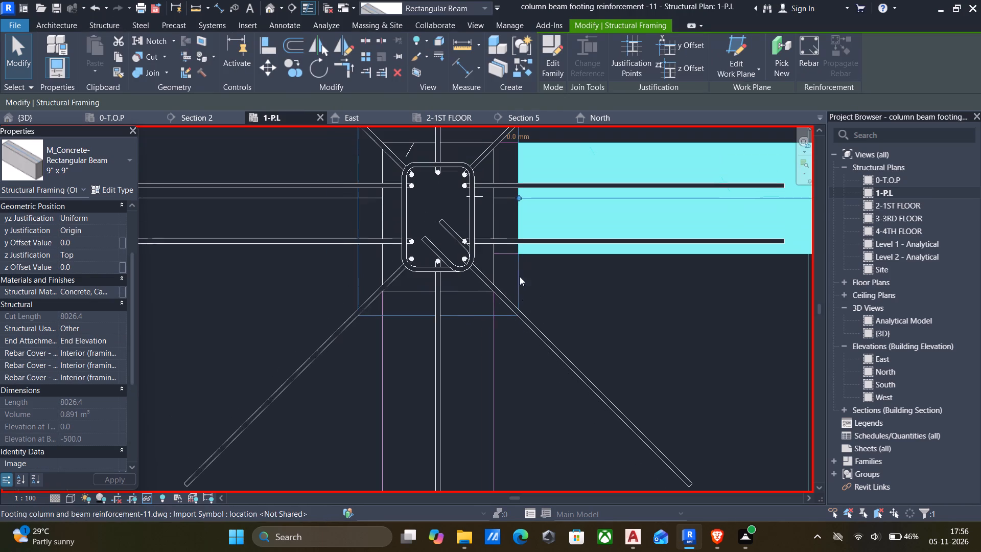
{"action": "left_click_drag", "start_coordinate": [518, 197], "coordinate": [517, 197]}
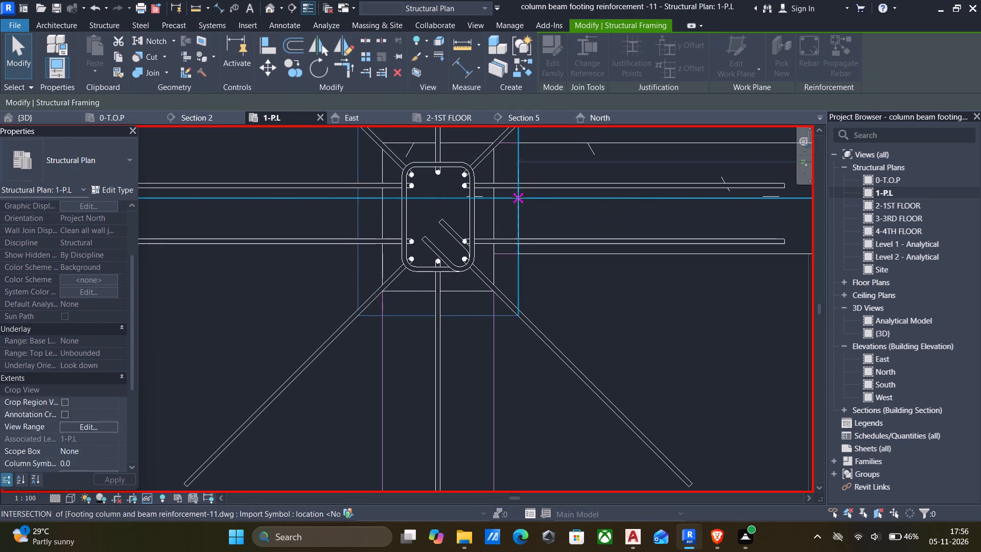
{"action": "left_click_drag", "start_coordinate": [517, 197], "coordinate": [496, 201]}
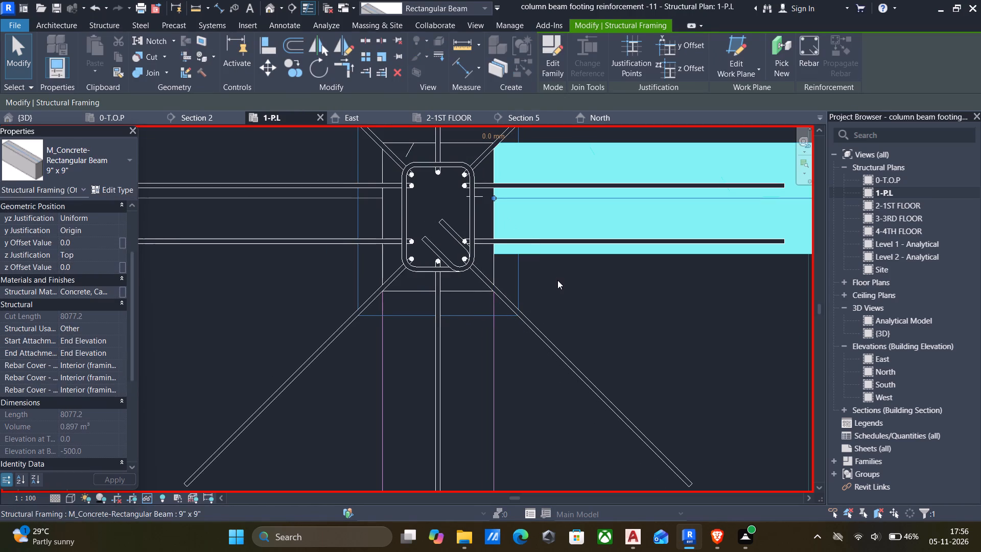
Draw a 9" x 9" beam along grid A, from the F-1 column at grid 1 down to the F-2 column at grid 8.
{"action": "type", "text": "cs"}
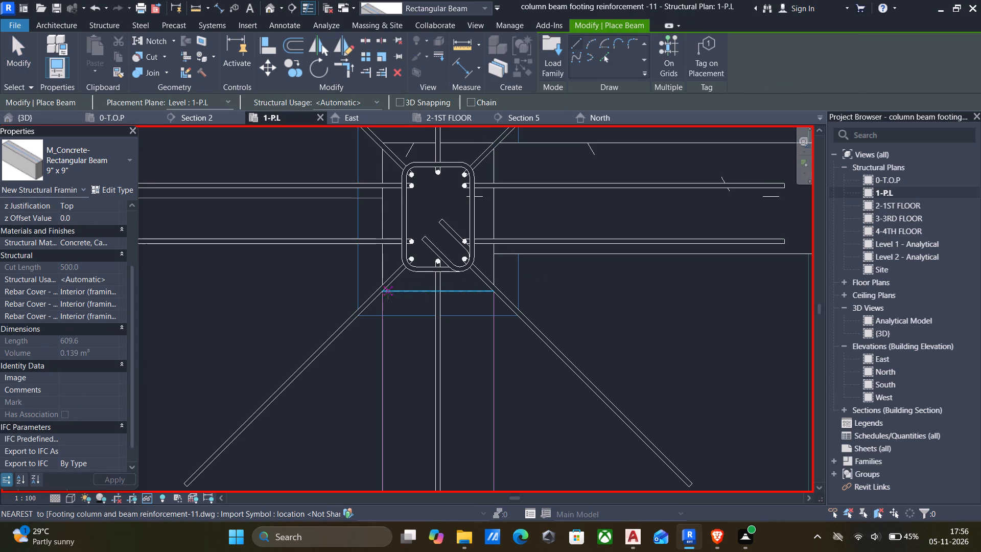
{"action": "left_click", "coordinate": [387, 293]}
{"action": "scroll", "coordinate": [410, 308], "scroll_direction": "down", "scroll_amount": 7}
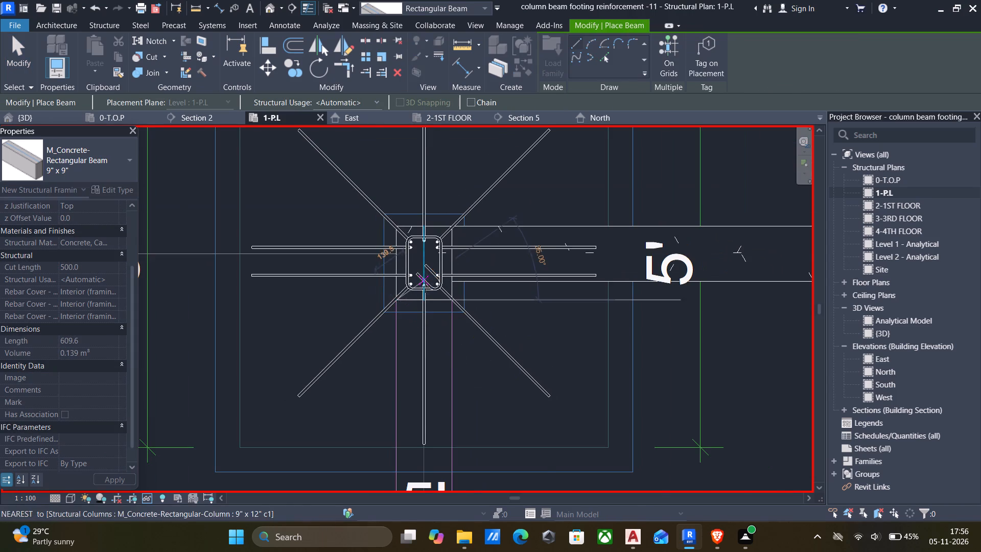
{"action": "scroll", "coordinate": [425, 287], "scroll_direction": "down", "scroll_amount": 2}
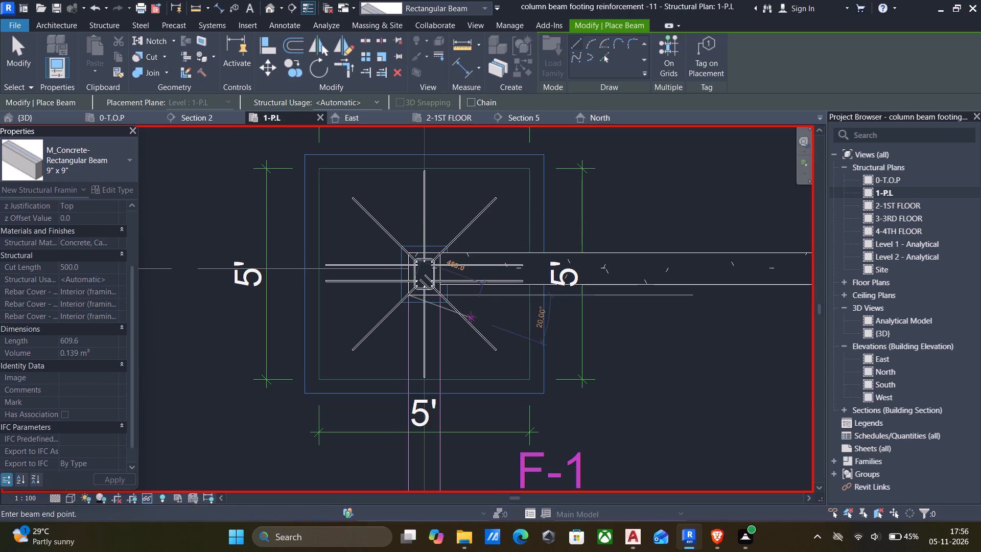
{"action": "scroll", "coordinate": [426, 341], "scroll_direction": "down", "scroll_amount": 2}
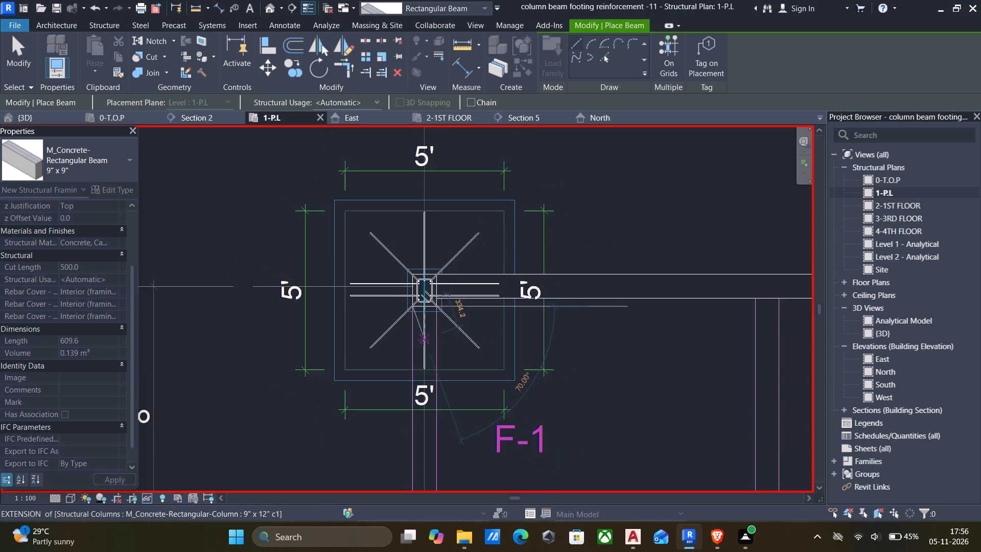
{"action": "scroll", "coordinate": [417, 330], "scroll_direction": "down", "scroll_amount": 1}
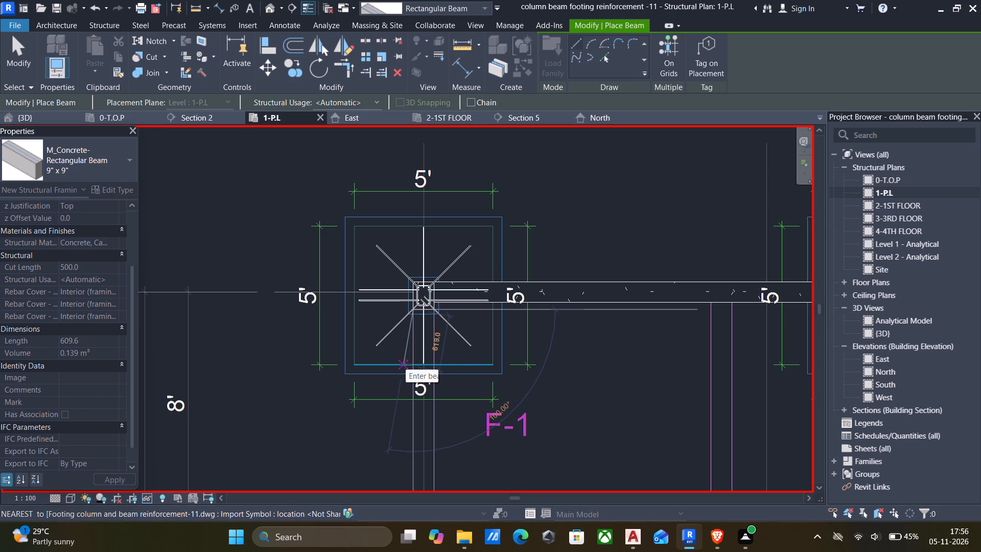
{"action": "scroll", "coordinate": [421, 379], "scroll_direction": "down", "scroll_amount": 2}
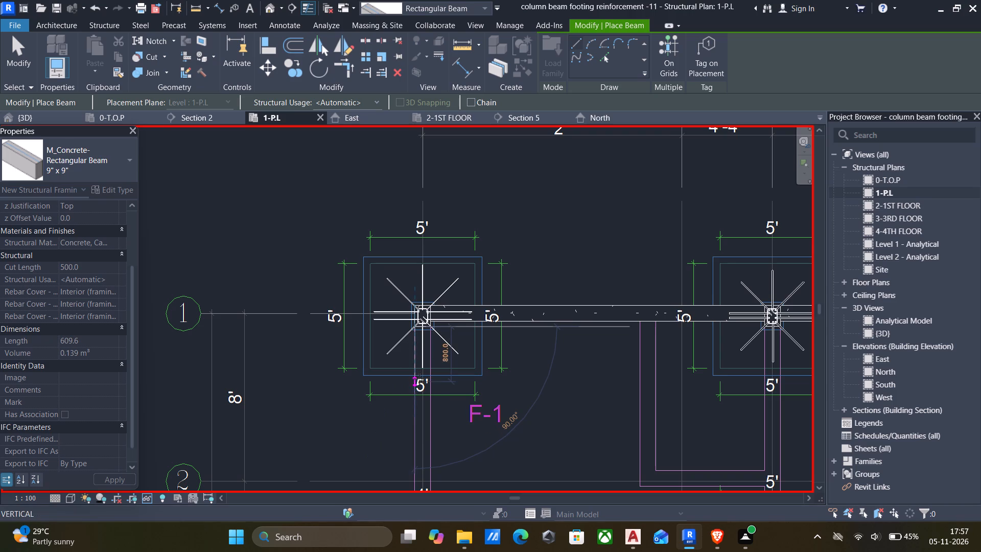
{"action": "scroll", "coordinate": [404, 400], "scroll_direction": "down", "scroll_amount": 4}
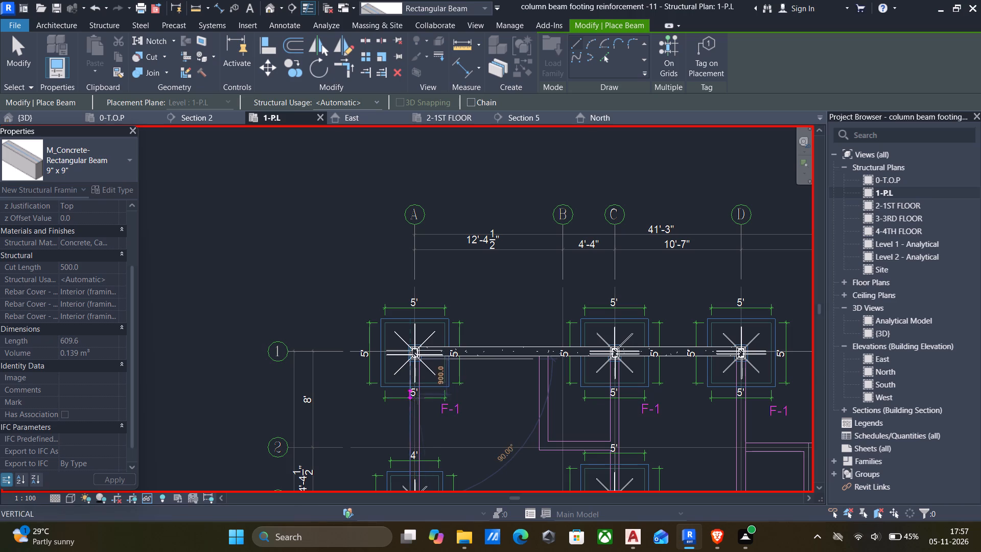
{"action": "scroll", "coordinate": [410, 402], "scroll_direction": "down", "scroll_amount": 2}
{"action": "middle_click_drag", "start_coordinate": [390, 397], "coordinate": [389, 392]}
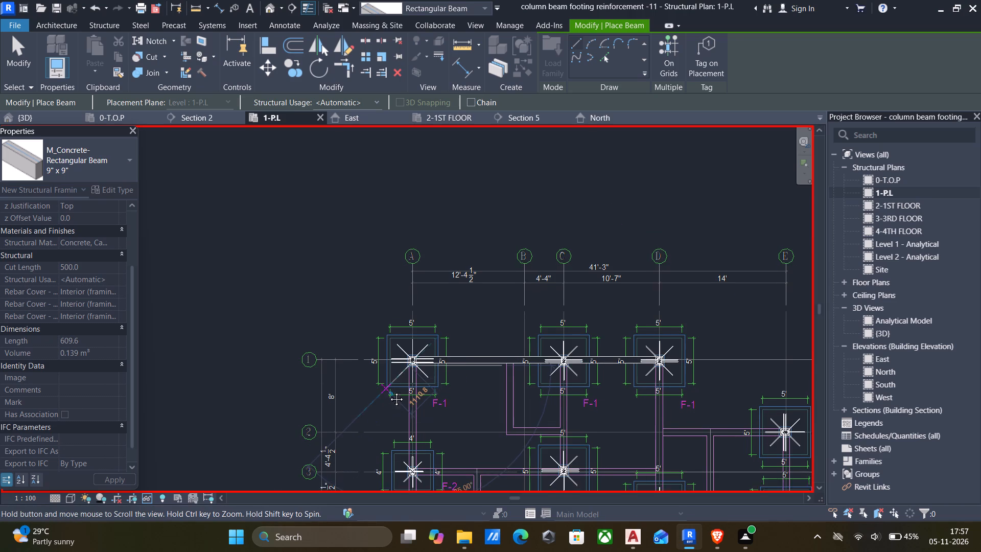
{"action": "middle_click_drag", "start_coordinate": [389, 392], "coordinate": [385, 291]}
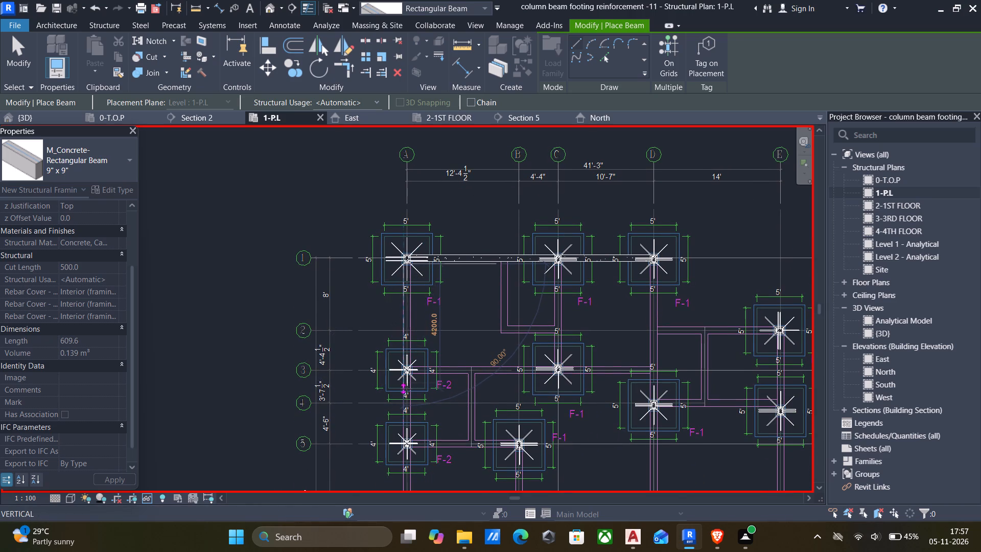
{"action": "scroll", "coordinate": [405, 440], "scroll_direction": "up", "scroll_amount": 4}
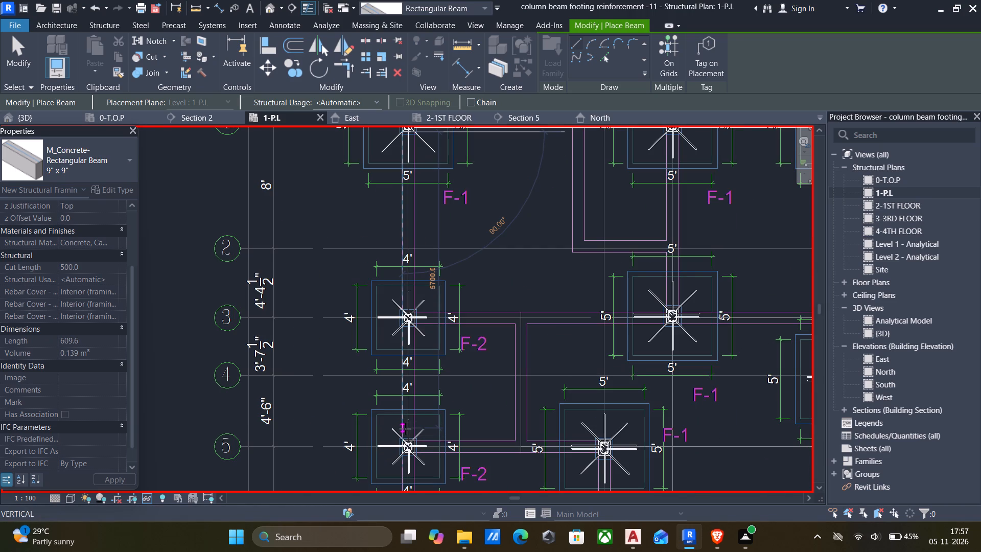
{"action": "scroll", "coordinate": [404, 428], "scroll_direction": "down", "scroll_amount": 2}
{"action": "middle_click_drag", "start_coordinate": [404, 425], "coordinate": [402, 407]}
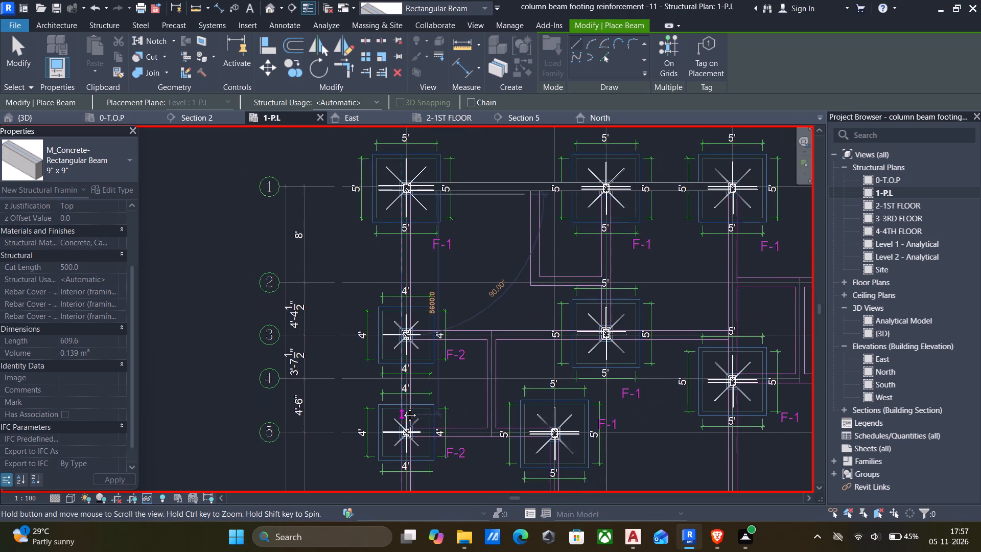
{"action": "middle_click_drag", "start_coordinate": [402, 407], "coordinate": [405, 299]}
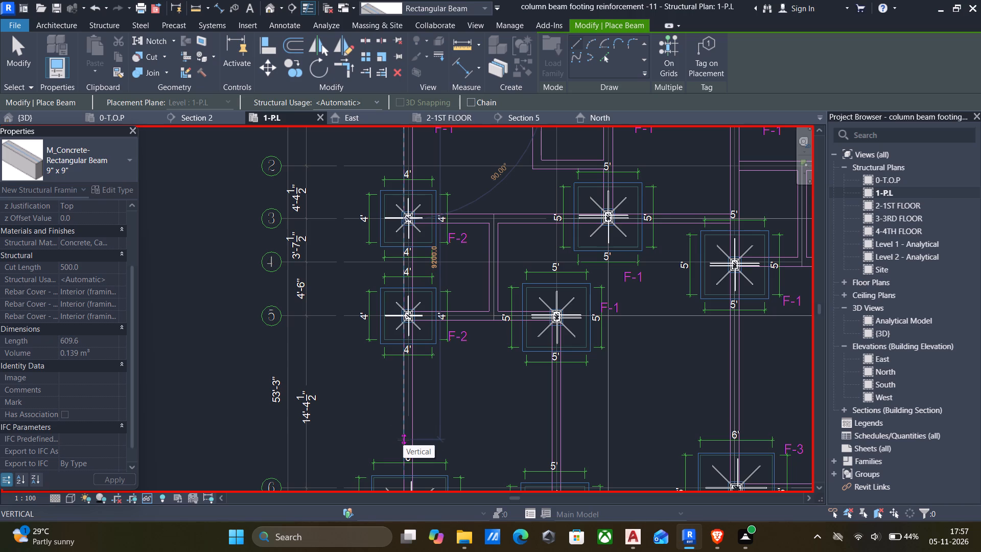
{"action": "scroll", "coordinate": [403, 444], "scroll_direction": "down", "scroll_amount": 2}
{"action": "middle_click", "coordinate": [401, 446]}
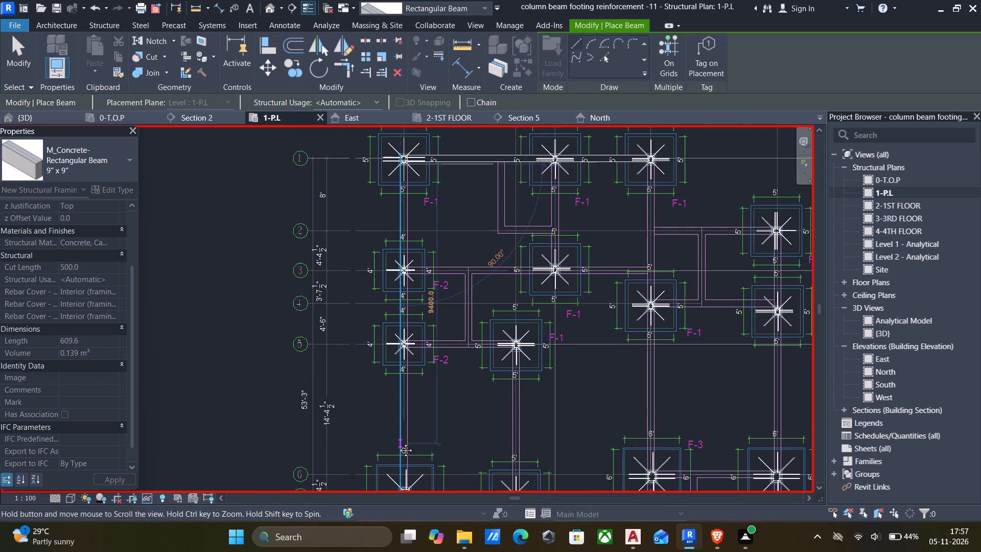
{"action": "middle_click_drag", "start_coordinate": [397, 443], "coordinate": [379, 317]}
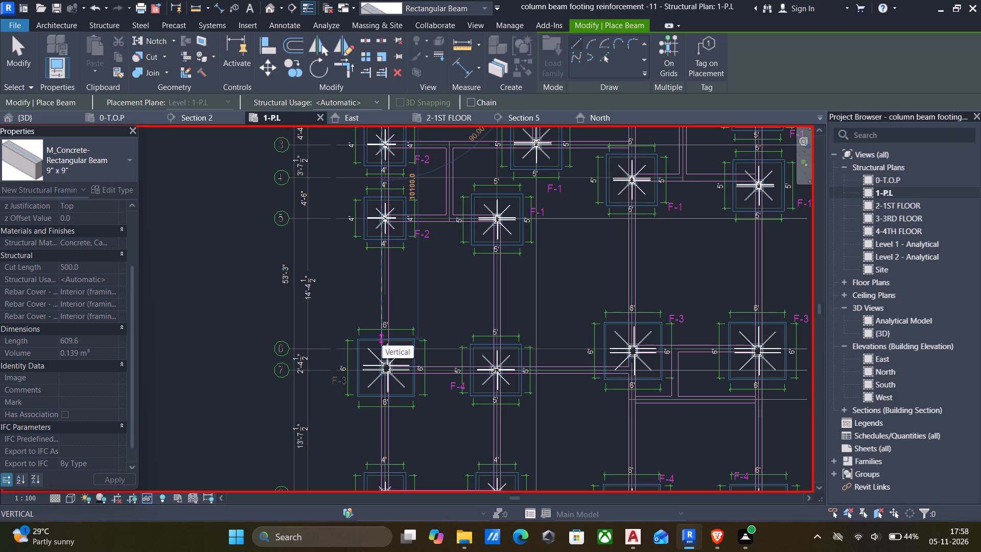
{"action": "scroll", "coordinate": [381, 356], "scroll_direction": "down", "scroll_amount": 5}
{"action": "middle_click_drag", "start_coordinate": [380, 384], "coordinate": [379, 340]}
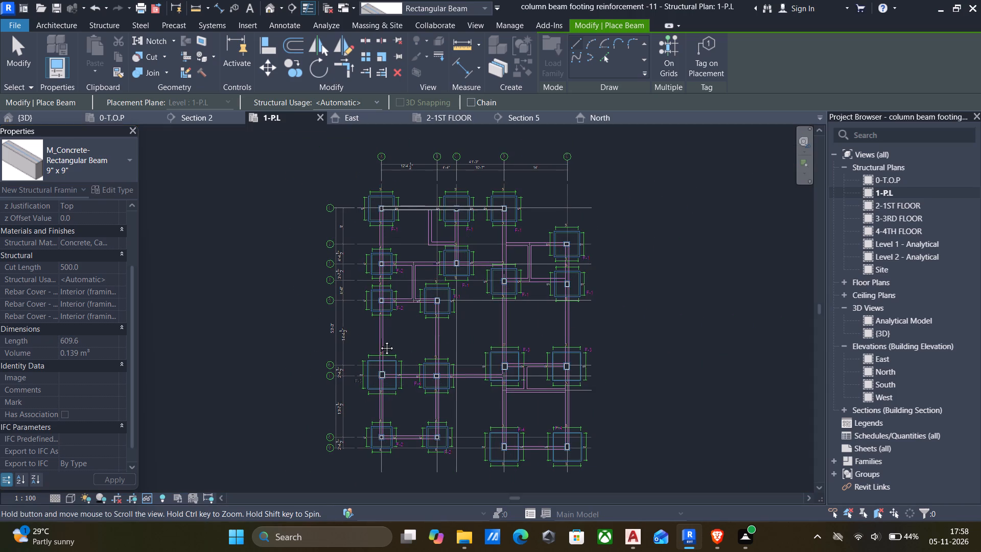
{"action": "middle_click_drag", "start_coordinate": [379, 340], "coordinate": [378, 326]}
{"action": "scroll", "coordinate": [378, 373], "scroll_direction": "up", "scroll_amount": 1}
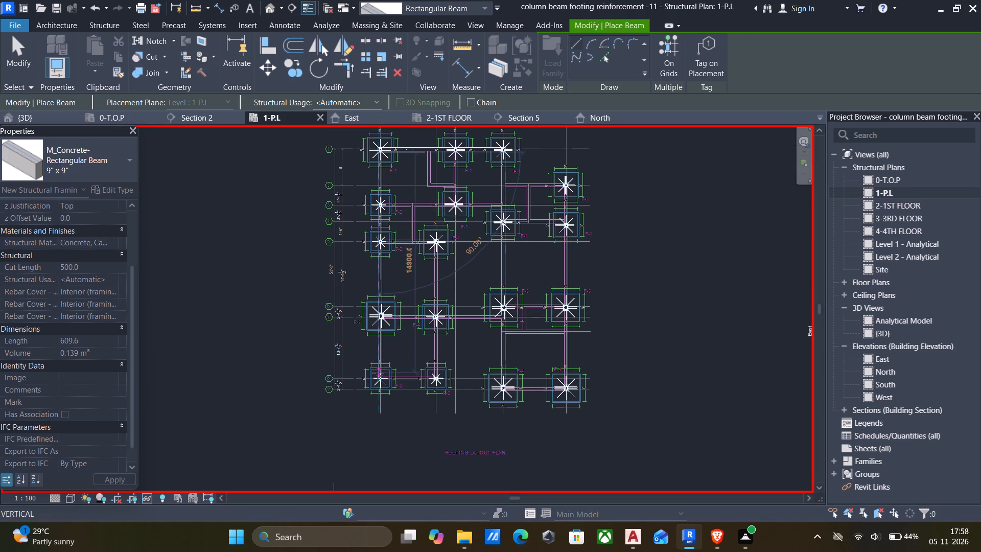
{"action": "scroll", "coordinate": [378, 373], "scroll_direction": "up", "scroll_amount": 11}
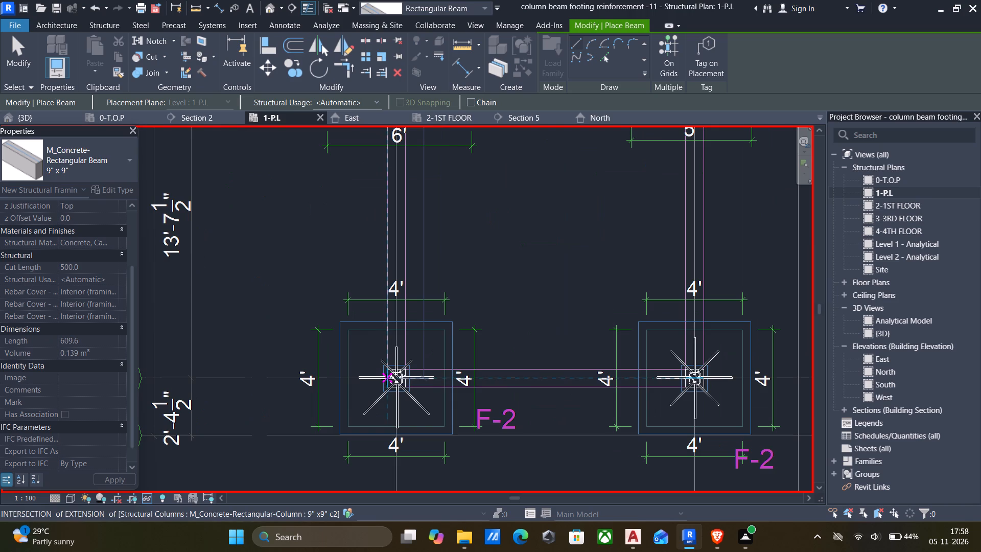
{"action": "scroll", "coordinate": [389, 379], "scroll_direction": "up", "scroll_amount": 4}
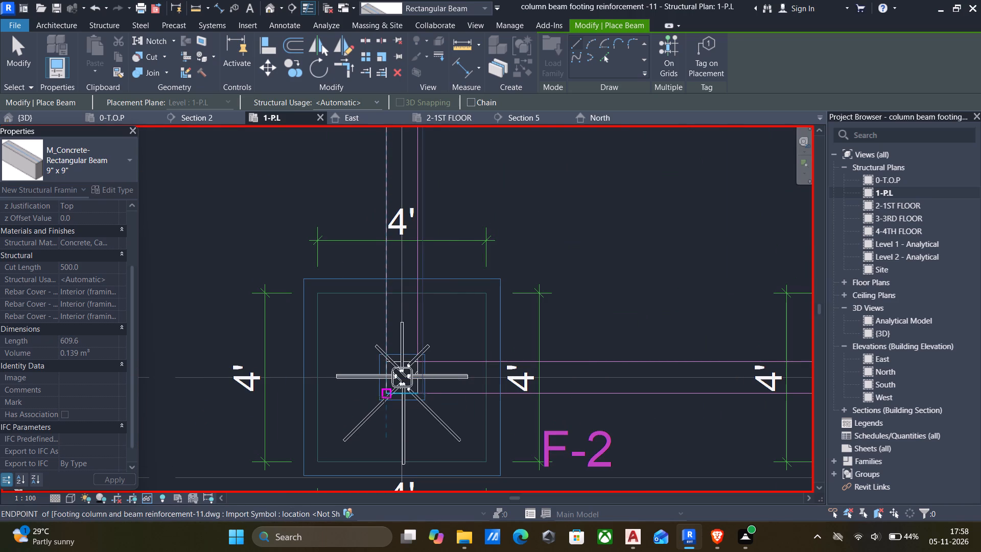
{"action": "left_click", "coordinate": [384, 396]}
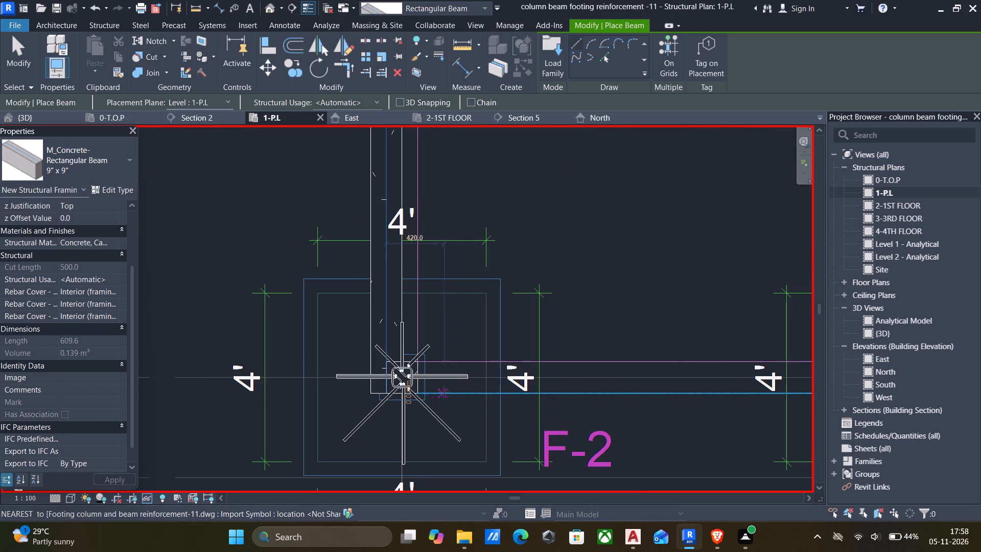
Draw a 9" x 9" beam along grid B, from the F-2 column at grid 8 up to the F-4 column at grid 7.
{"action": "scroll", "coordinate": [446, 392], "scroll_direction": "down", "scroll_amount": 5}
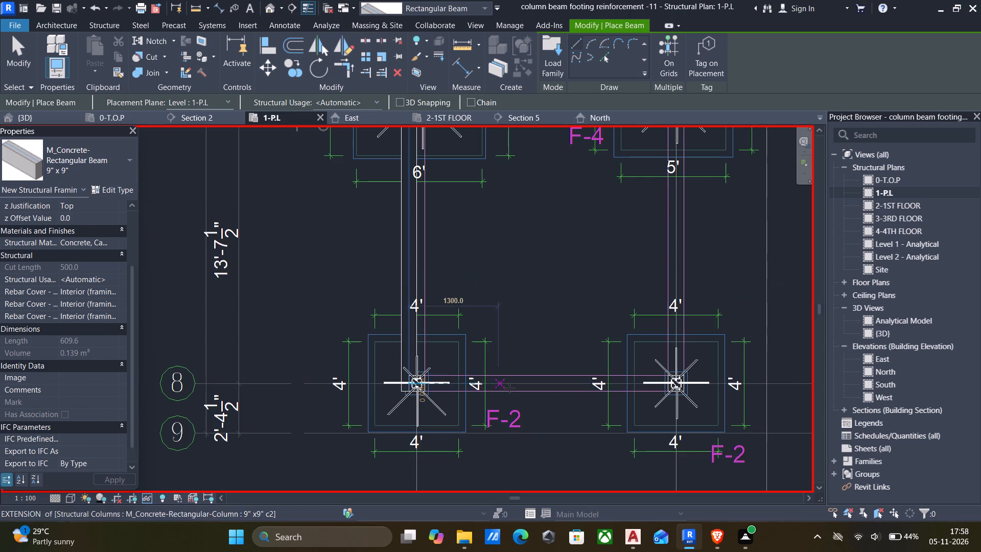
{"action": "middle_click_drag", "start_coordinate": [605, 397], "coordinate": [415, 388]}
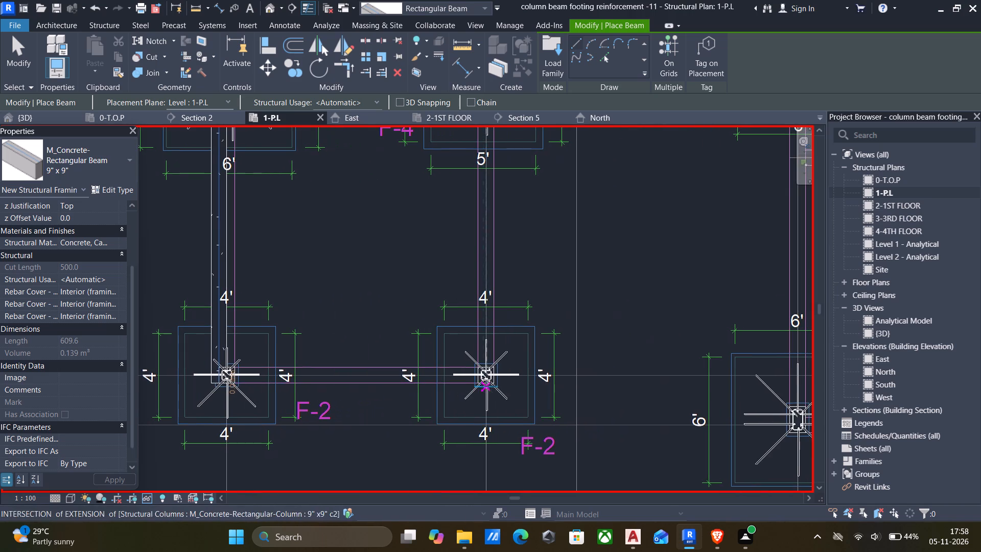
{"action": "scroll", "coordinate": [496, 384], "scroll_direction": "up", "scroll_amount": 8}
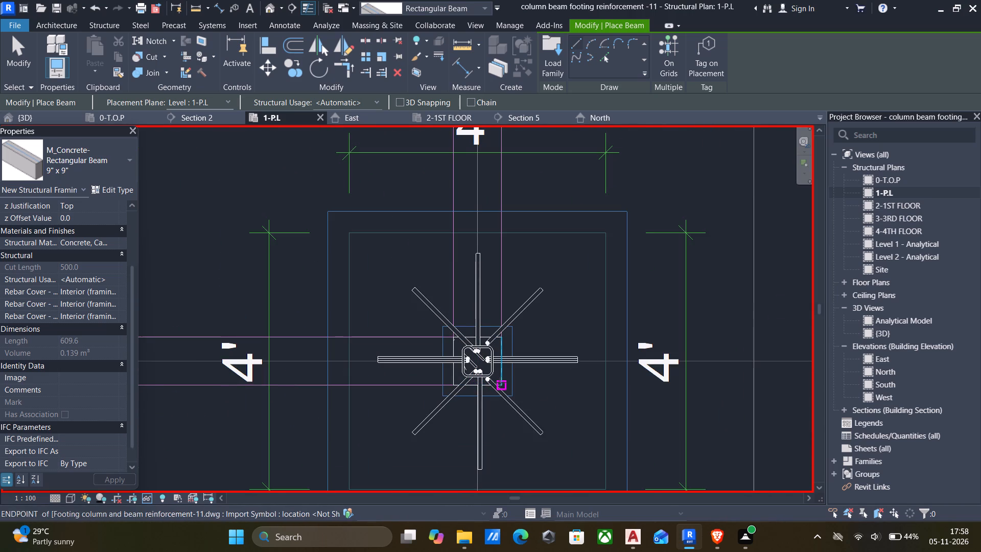
{"action": "left_click", "coordinate": [502, 382]}
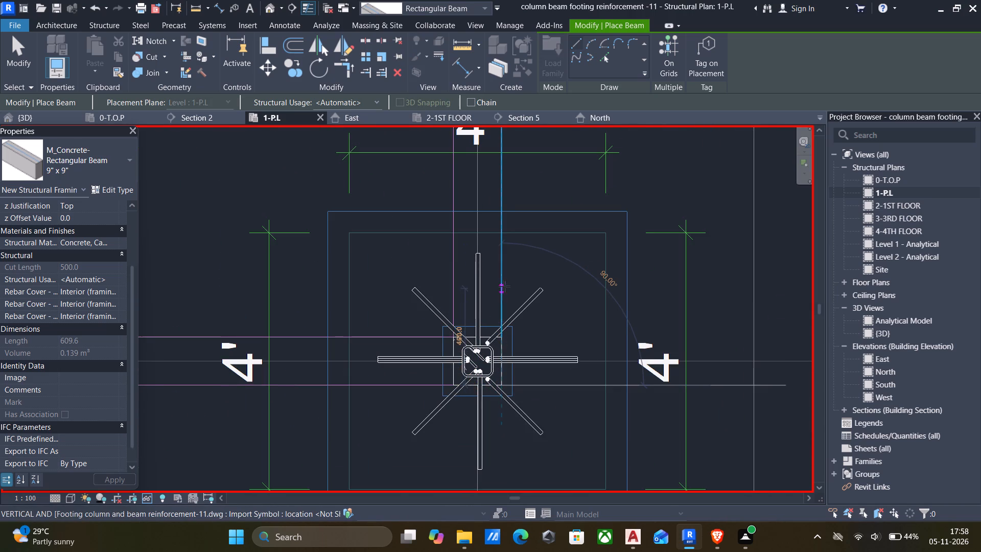
{"action": "scroll", "coordinate": [506, 287], "scroll_direction": "down", "scroll_amount": 4}
{"action": "middle_click_drag", "start_coordinate": [508, 297], "coordinate": [533, 413]}
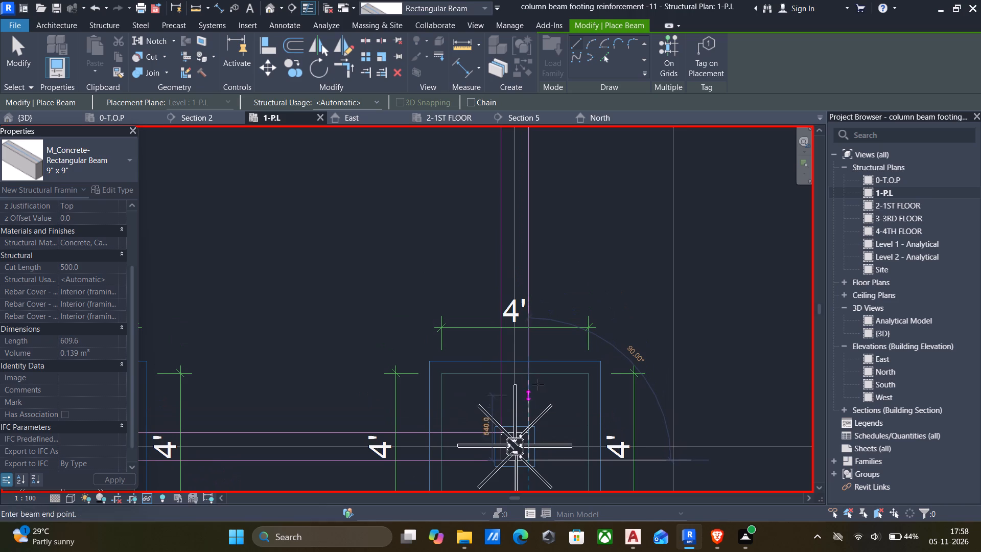
{"action": "scroll", "coordinate": [524, 284], "scroll_direction": "down", "scroll_amount": 2}
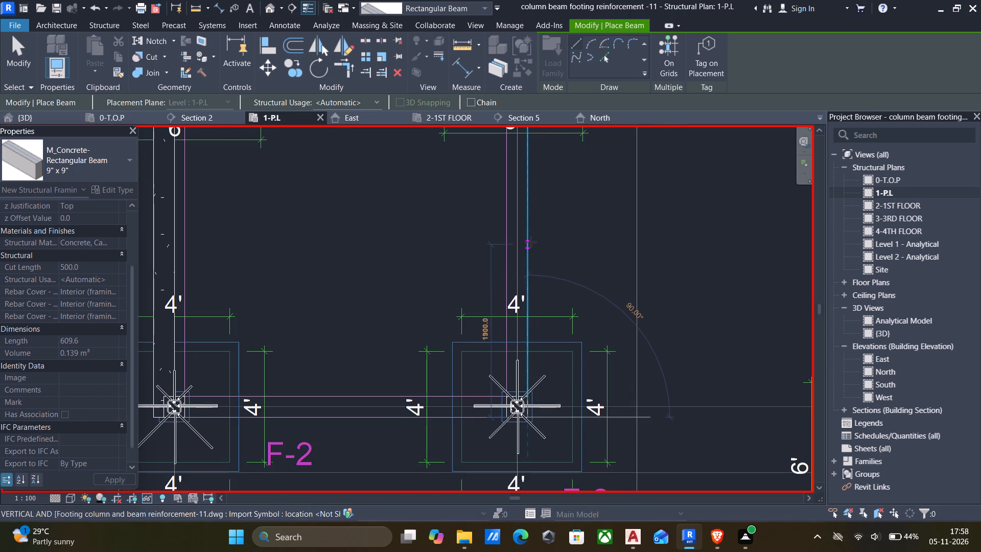
{"action": "middle_click_drag", "start_coordinate": [531, 242], "coordinate": [553, 469]}
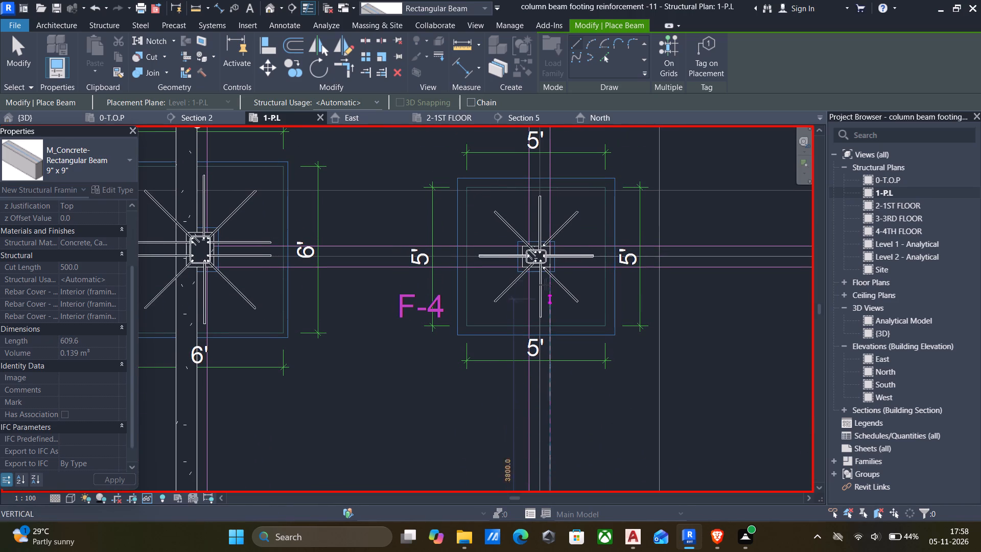
{"action": "left_click", "coordinate": [546, 269]}
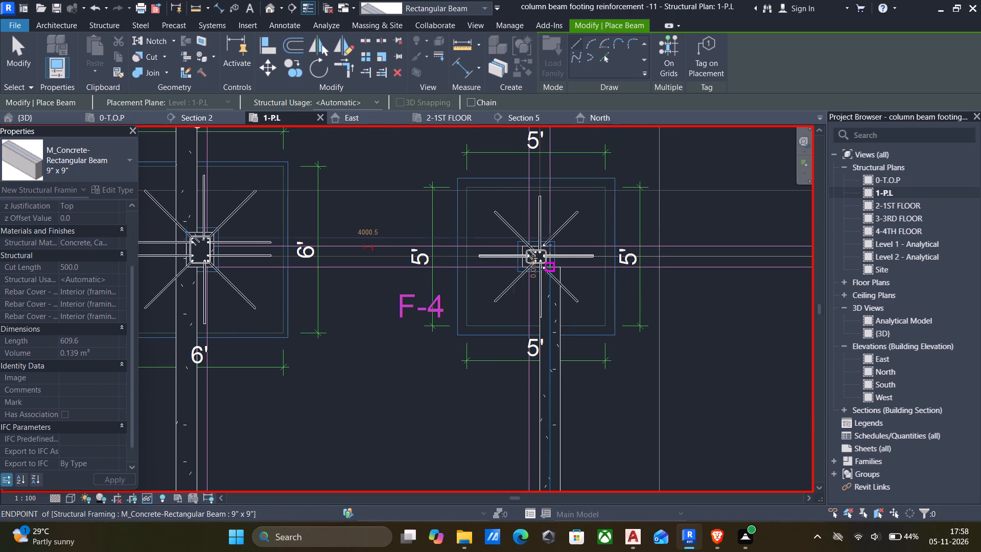
{"action": "key", "text": "Escape"}
{"action": "scroll", "coordinate": [573, 338], "scroll_direction": "down", "scroll_amount": 2}
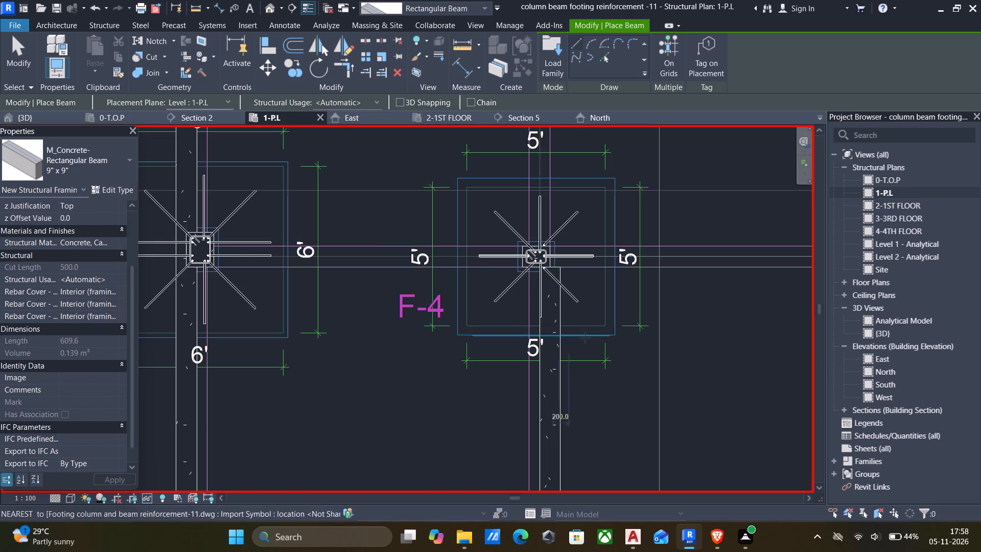
{"action": "scroll", "coordinate": [585, 338], "scroll_direction": "down", "scroll_amount": 4}
{"action": "key", "text": "Escape"}
Align the left edge of the grid B beam with the left beam line of the imported DWG.
{"action": "scroll", "coordinate": [567, 354], "scroll_direction": "up", "scroll_amount": 3}
{"action": "type", "text": "al"}
{"action": "scroll", "coordinate": [536, 368], "scroll_direction": "up", "scroll_amount": 4}
{"action": "left_click", "coordinate": [571, 384]}
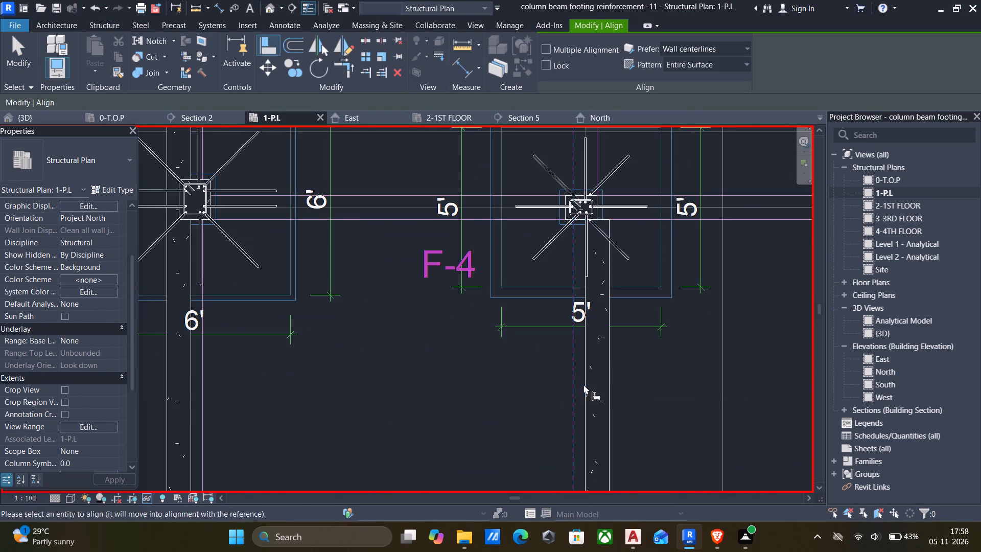
{"action": "left_click", "coordinate": [590, 385]}
Align the right edge of the grid A beam with the right beam line of the imported DWG.
{"action": "scroll", "coordinate": [576, 382], "scroll_direction": "down", "scroll_amount": 13}
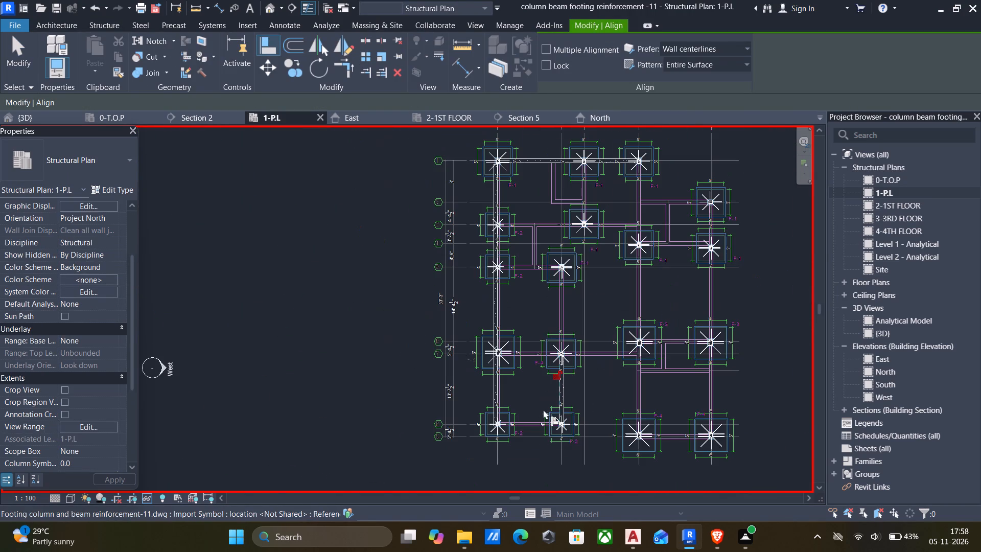
{"action": "scroll", "coordinate": [548, 435], "scroll_direction": "up", "scroll_amount": 9}
{"action": "scroll", "coordinate": [383, 320], "scroll_direction": "up", "scroll_amount": 5}
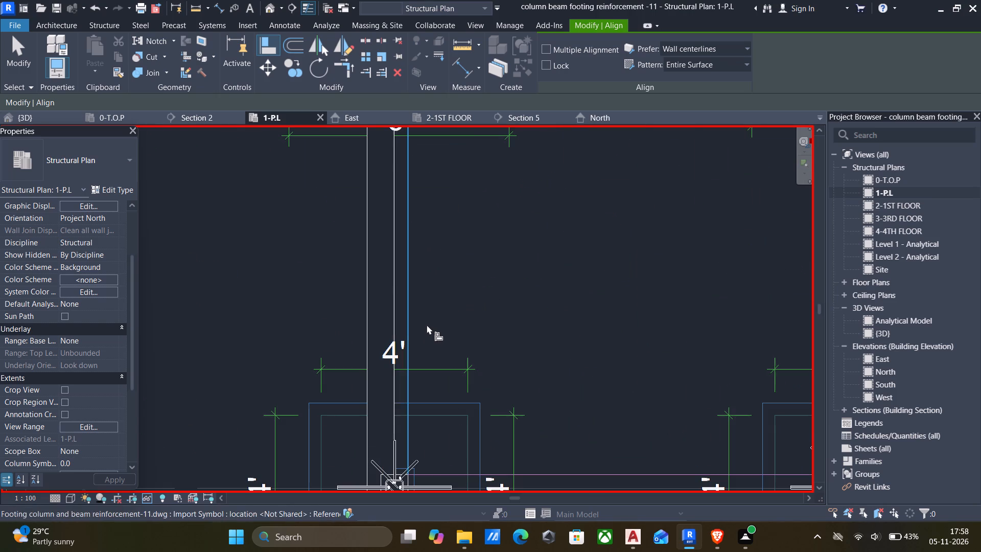
{"action": "left_click", "coordinate": [411, 313]}
{"action": "left_click", "coordinate": [400, 312]}
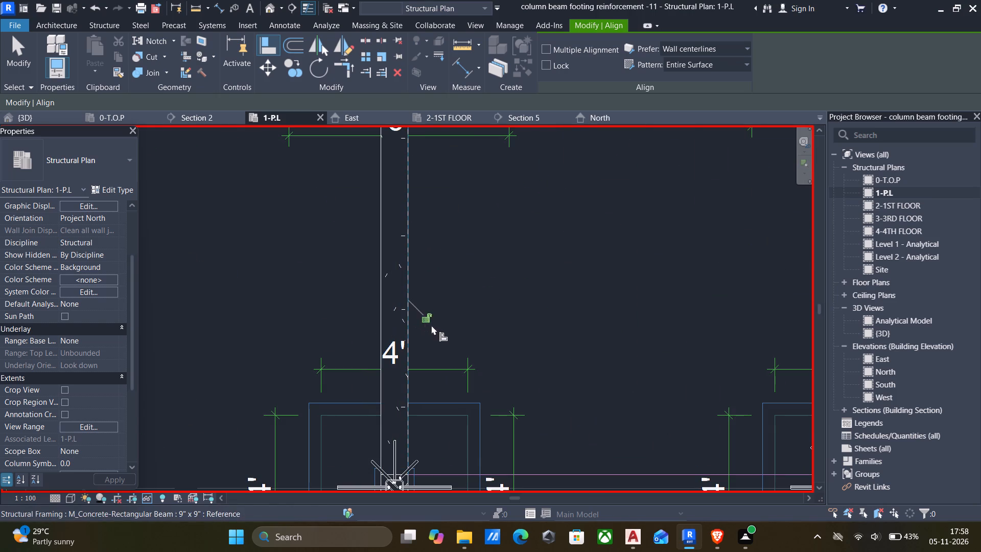
{"action": "key", "text": "Escape"}
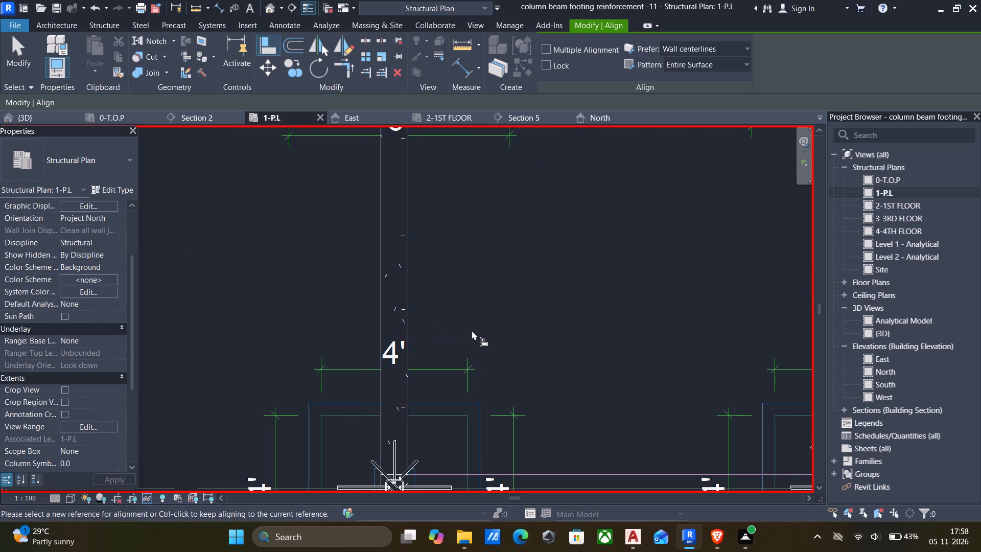
{"action": "scroll", "coordinate": [471, 336], "scroll_direction": "down", "scroll_amount": 4}
{"action": "key", "text": "Escape"}
{"action": "scroll", "coordinate": [520, 367], "scroll_direction": "down", "scroll_amount": 1}
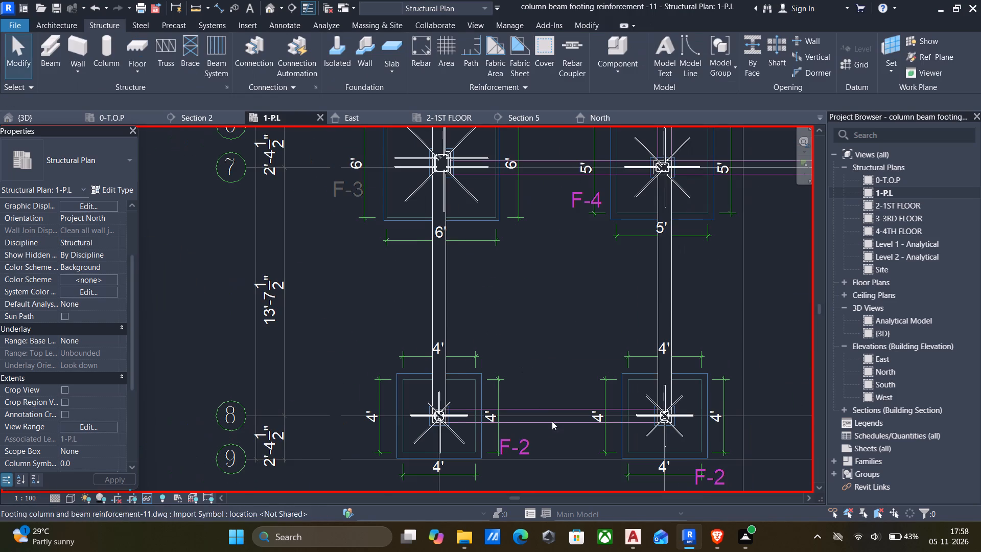
{"action": "key", "text": "Escape"}
Draw a 9" x 9" beam along grid 8 between the grid A and grid B beams at the two F-2 columns.
{"action": "left_click", "coordinate": [531, 406]}
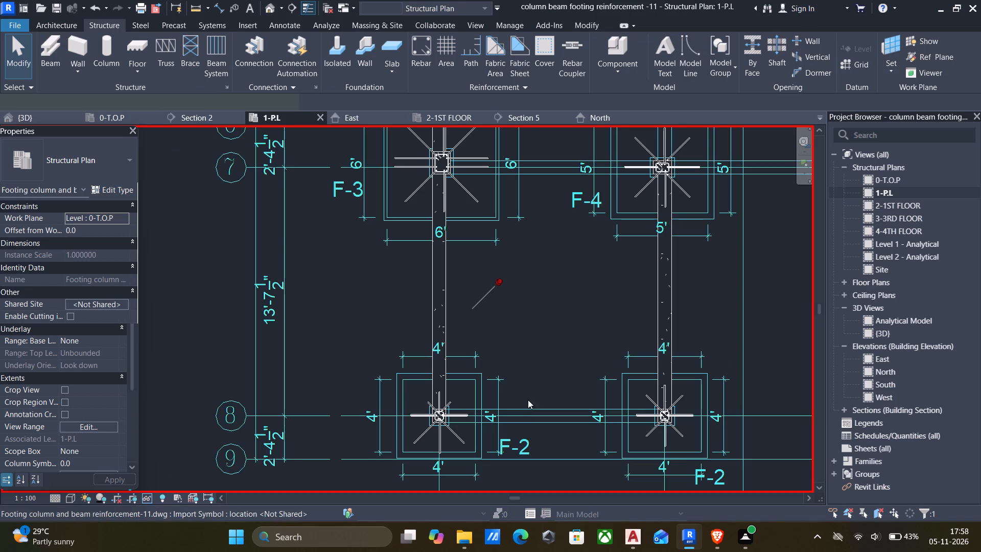
{"action": "key", "text": "Escape"}
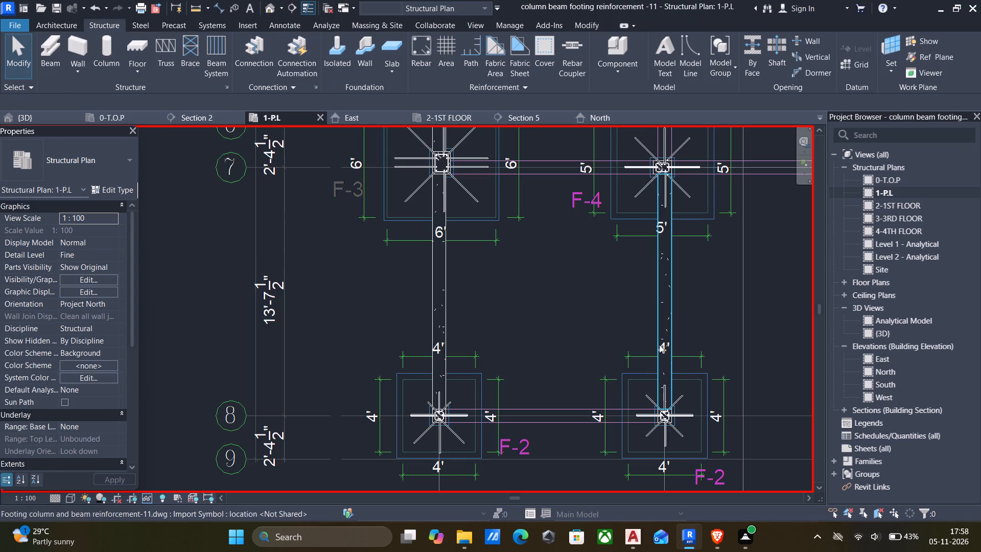
{"action": "left_click", "coordinate": [661, 313]}
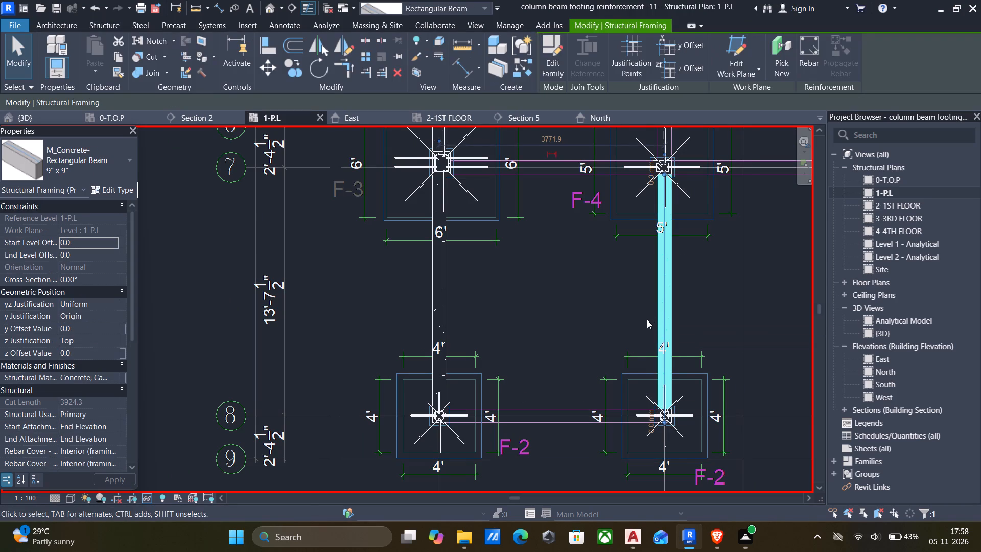
{"action": "key", "text": "c"}
{"action": "key", "text": "s"}
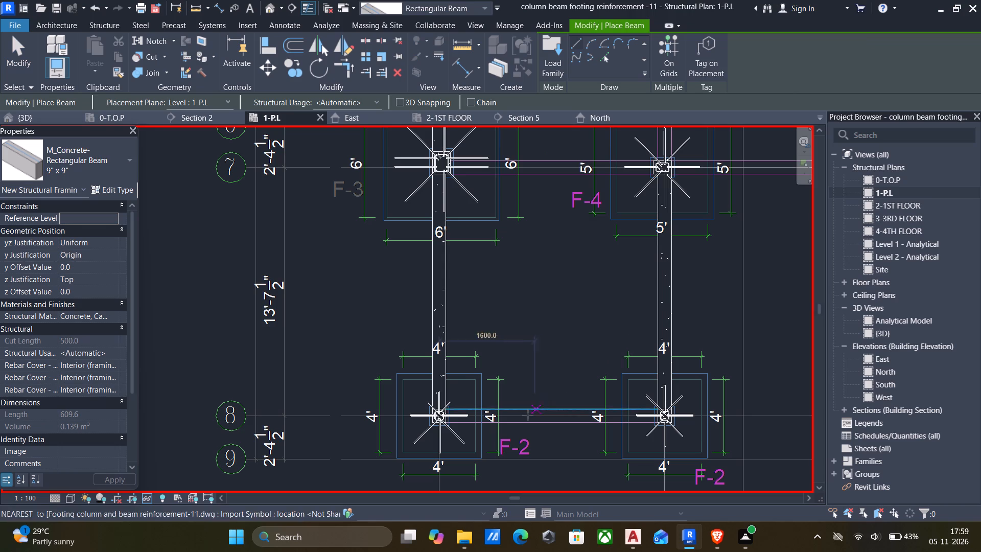
{"action": "scroll", "coordinate": [452, 419], "scroll_direction": "up", "scroll_amount": 4}
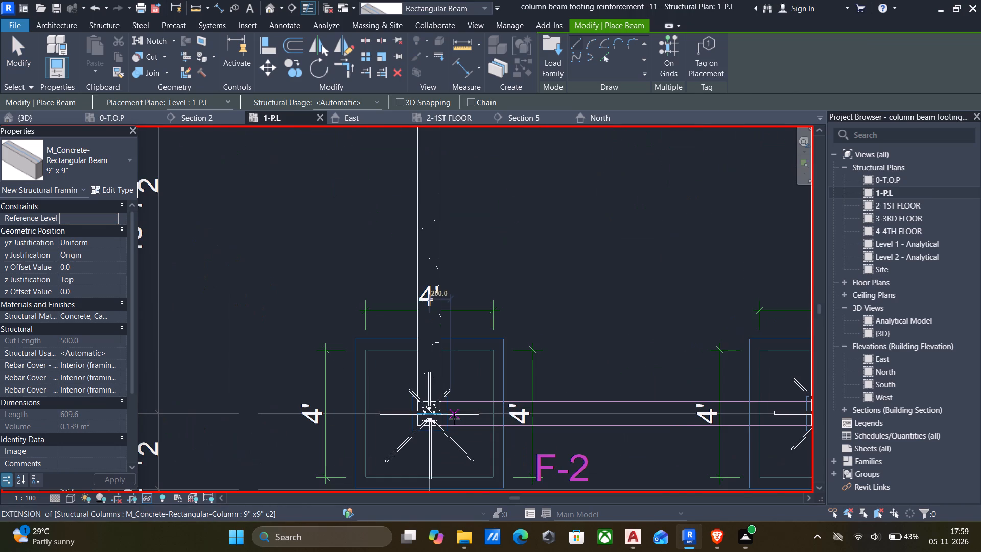
{"action": "scroll", "coordinate": [454, 419], "scroll_direction": "up", "scroll_amount": 5}
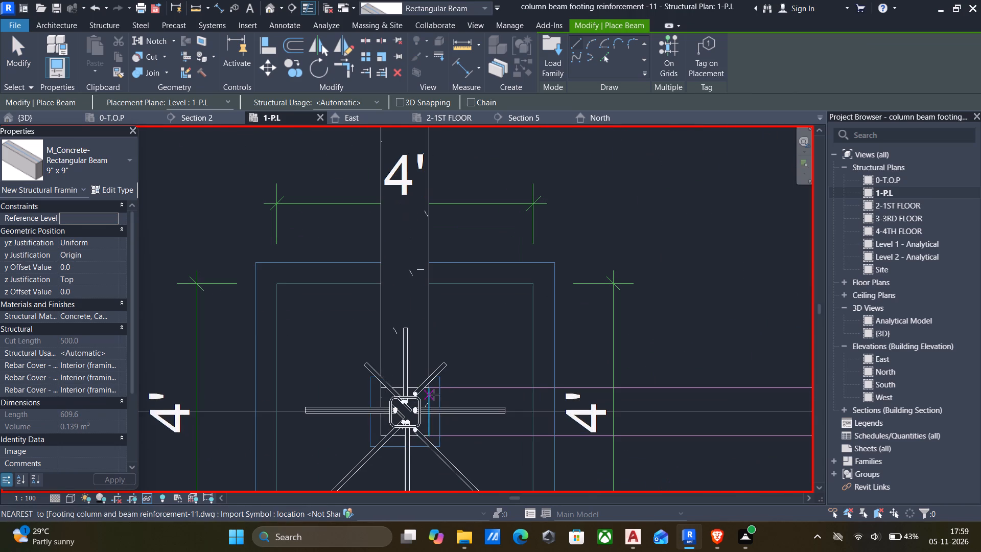
{"action": "scroll", "coordinate": [434, 395], "scroll_direction": "up", "scroll_amount": 4}
{"action": "left_click", "coordinate": [425, 386]}
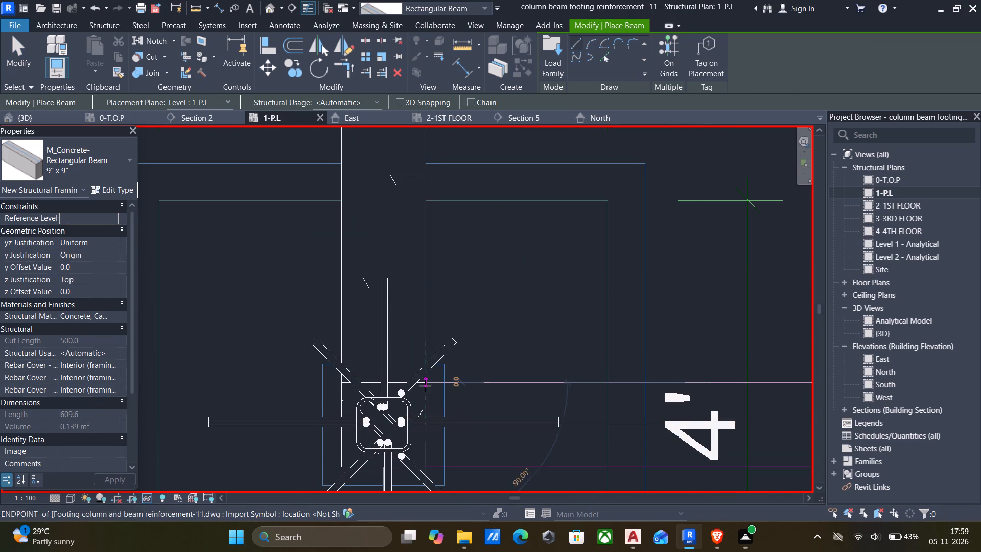
{"action": "scroll", "coordinate": [531, 393], "scroll_direction": "down", "scroll_amount": 4}
{"action": "middle_click_drag", "start_coordinate": [531, 393], "coordinate": [410, 375]}
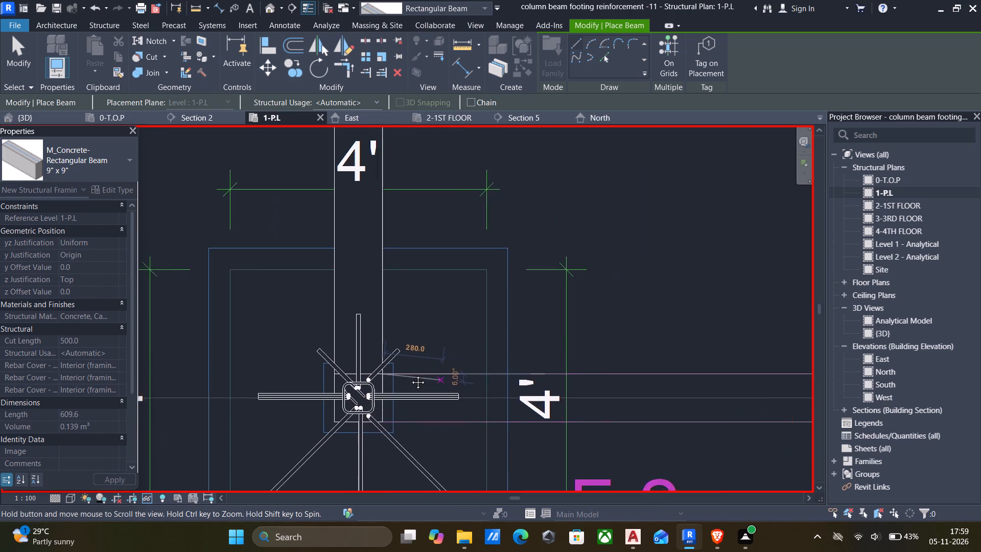
{"action": "middle_click_drag", "start_coordinate": [410, 375], "coordinate": [353, 366]}
{"action": "middle_click_drag", "start_coordinate": [517, 365], "coordinate": [437, 360]}
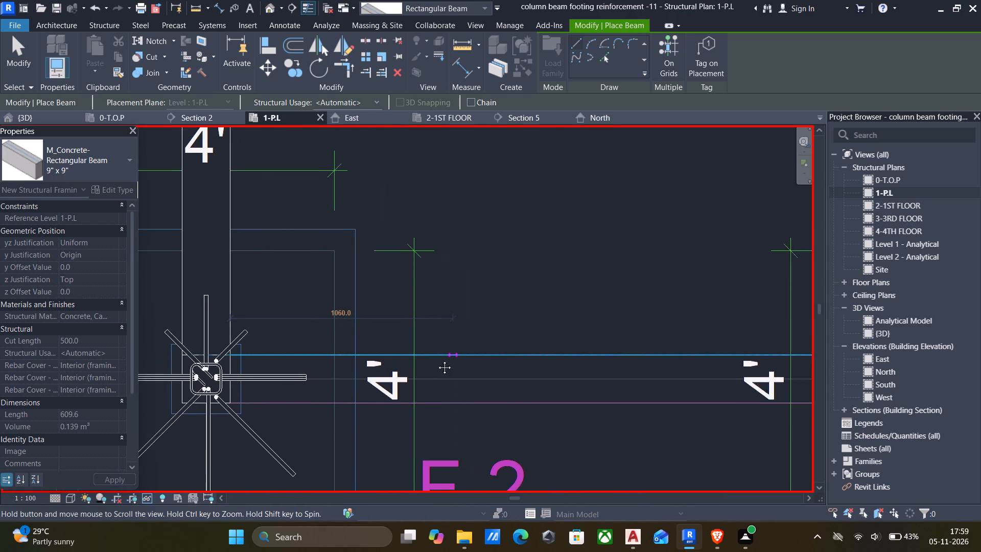
{"action": "middle_click_drag", "start_coordinate": [437, 360], "coordinate": [409, 358]}
{"action": "middle_click_drag", "start_coordinate": [577, 368], "coordinate": [400, 354]}
{"action": "scroll", "coordinate": [573, 354], "scroll_direction": "down", "scroll_amount": 2}
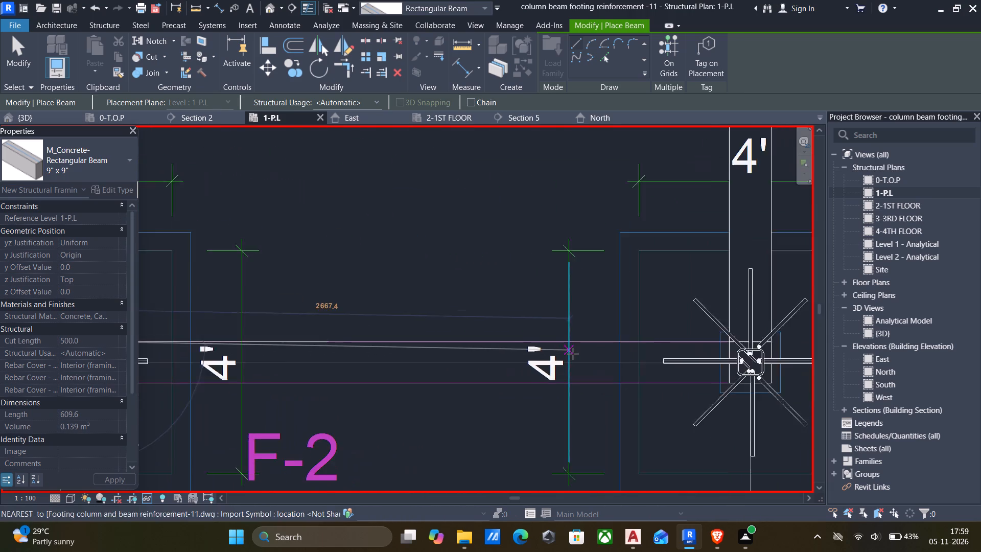
{"action": "scroll", "coordinate": [688, 354], "scroll_direction": "up", "scroll_amount": 7}
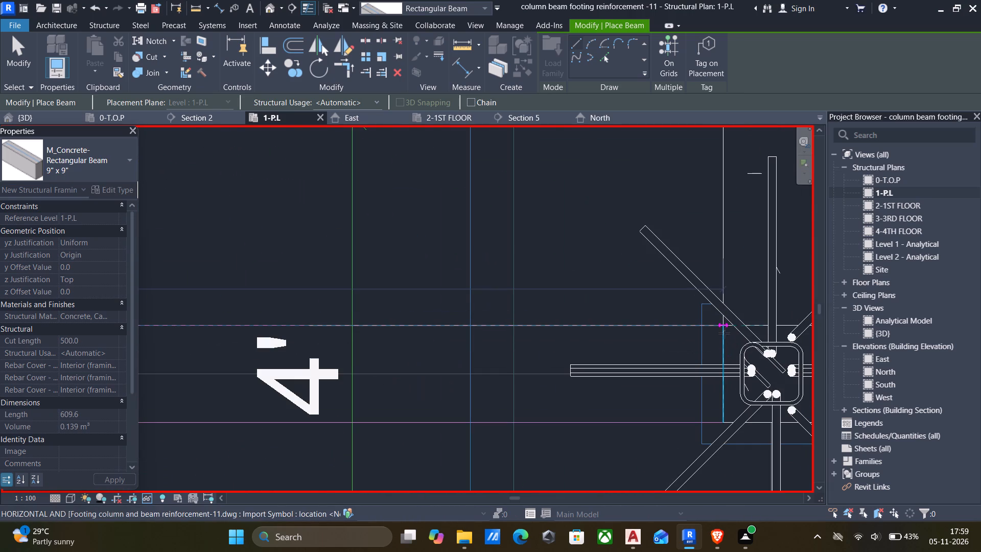
{"action": "left_click", "coordinate": [725, 330]}
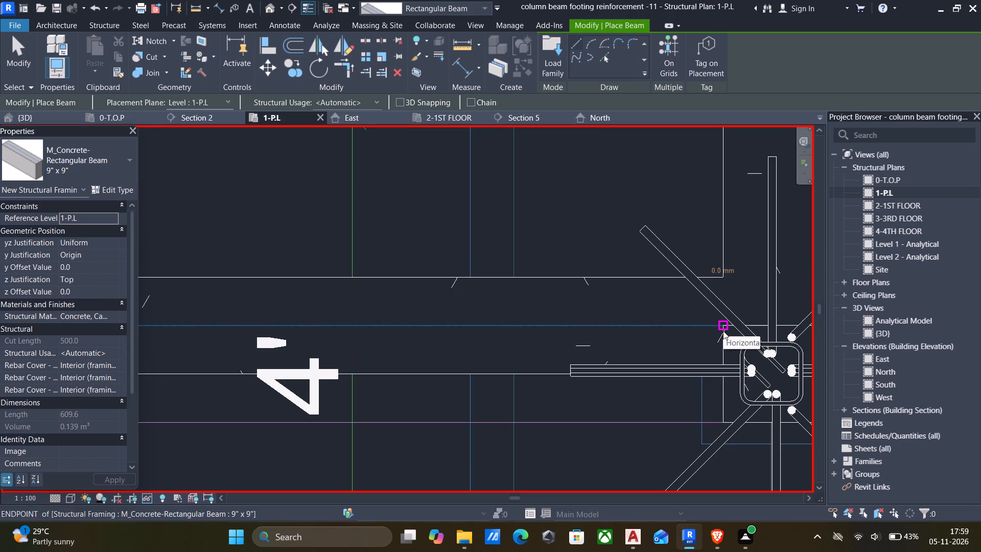
{"action": "key", "text": "Escape"}
{"action": "key", "text": "Escape"}
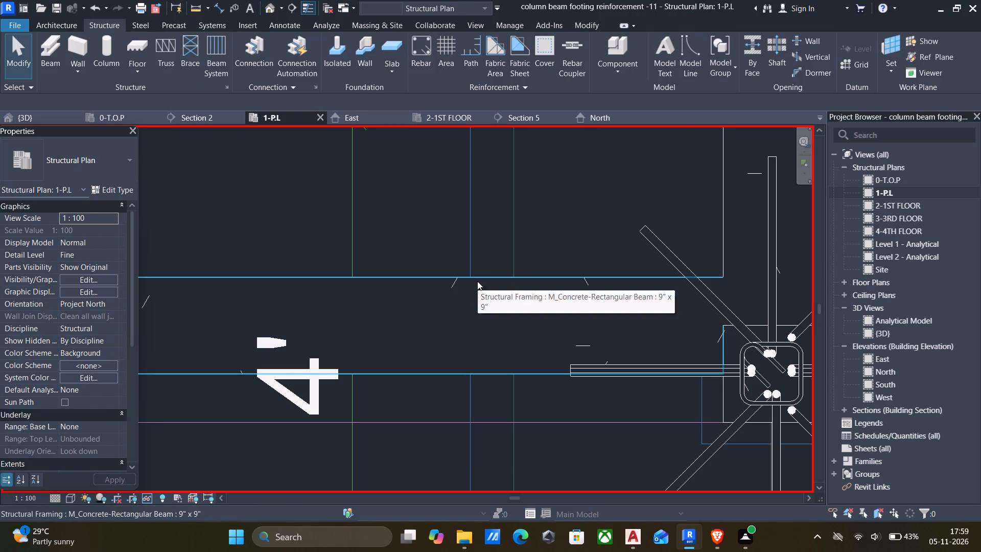
Align the lower edge of the grid 8 beam with the lower beam line of the imported DWG.
{"action": "type", "text": "al"}
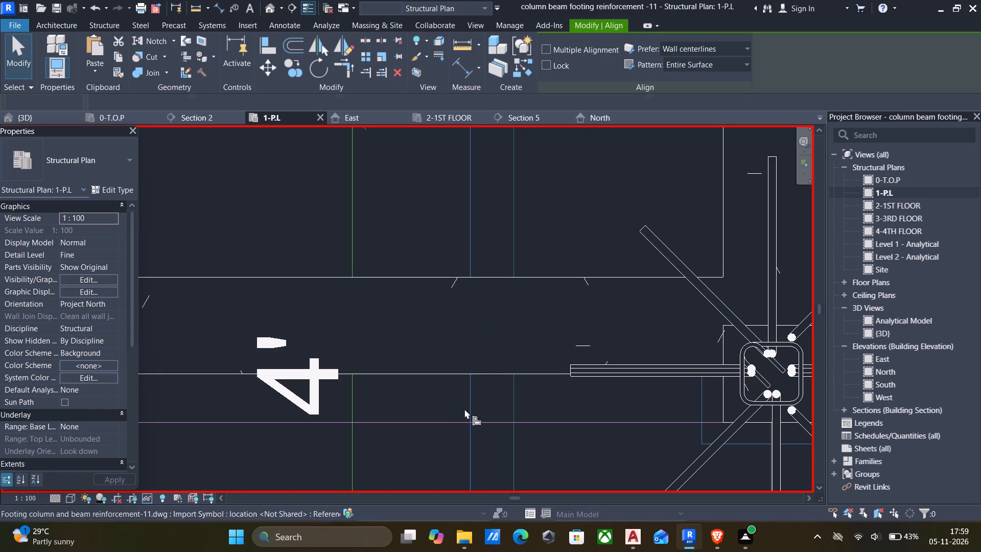
{"action": "left_click", "coordinate": [436, 422]}
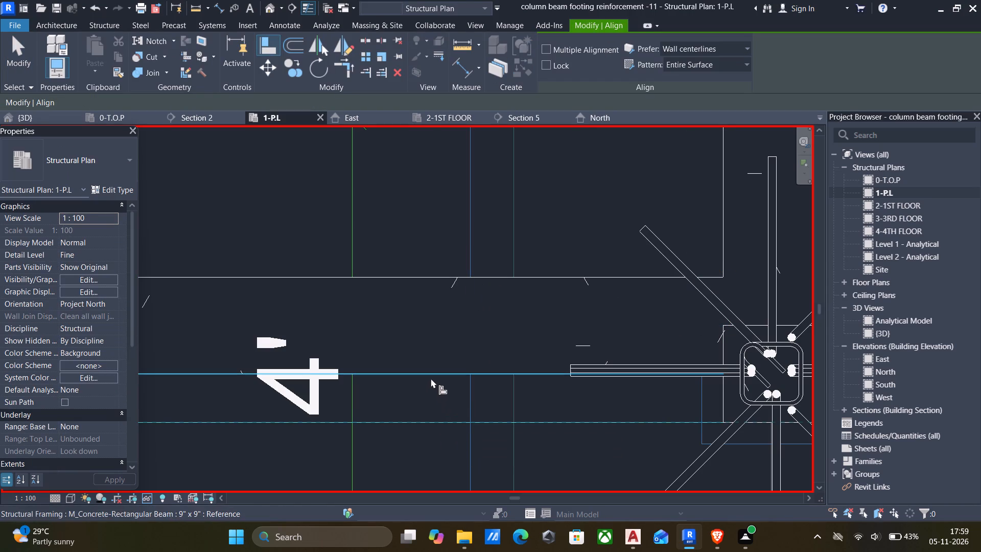
{"action": "left_click", "coordinate": [428, 376]}
{"action": "scroll", "coordinate": [456, 379], "scroll_direction": "down", "scroll_amount": 5}
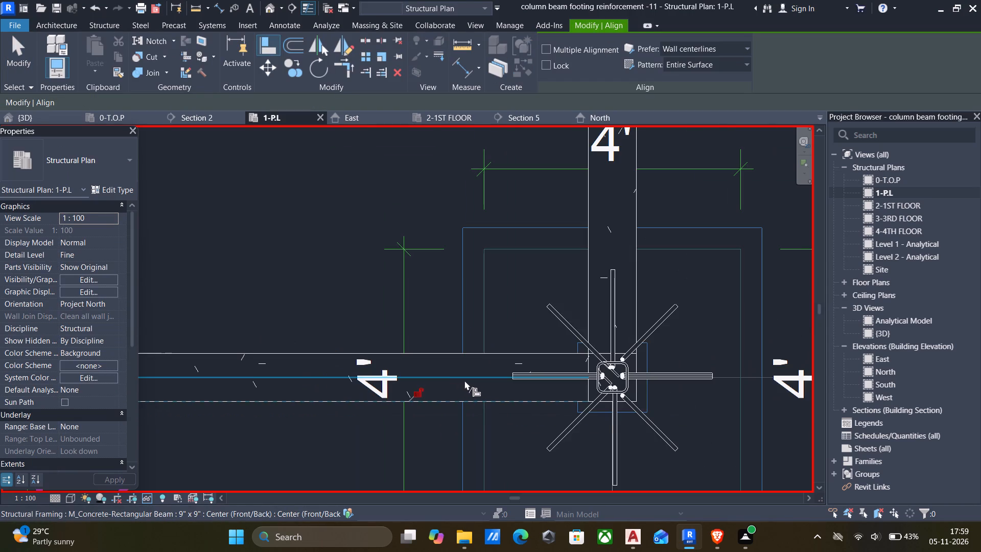
{"action": "scroll", "coordinate": [495, 388], "scroll_direction": "down", "scroll_amount": 2}
{"action": "key", "text": "Escape"}
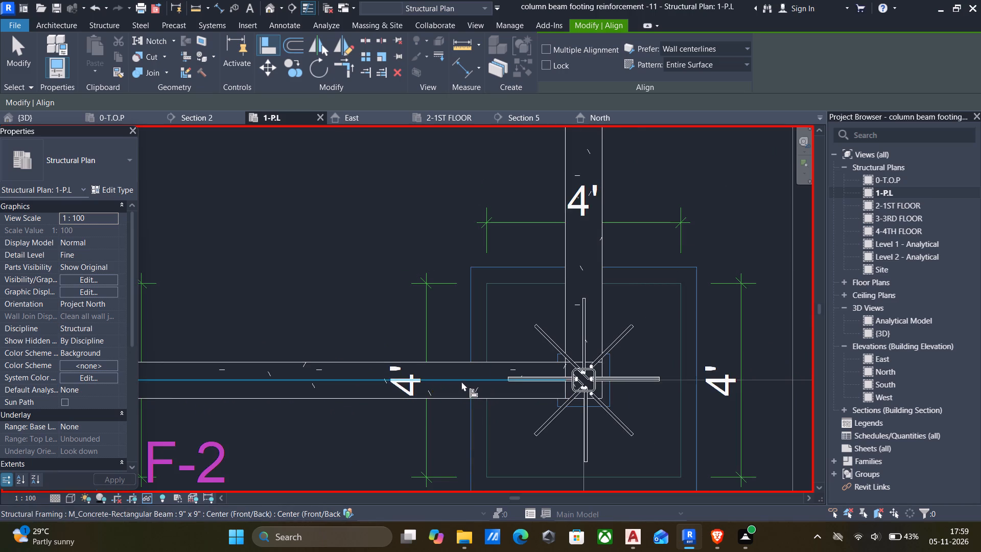
{"action": "scroll", "coordinate": [461, 381], "scroll_direction": "down", "scroll_amount": 5}
{"action": "key", "text": "Escape"}
Draw a 9" x 9" beam on the DWG line between the first two F-1 columns, from the grid 1 beam down to grid 2.
{"action": "middle_click_drag", "start_coordinate": [461, 370], "coordinate": [338, 374]}
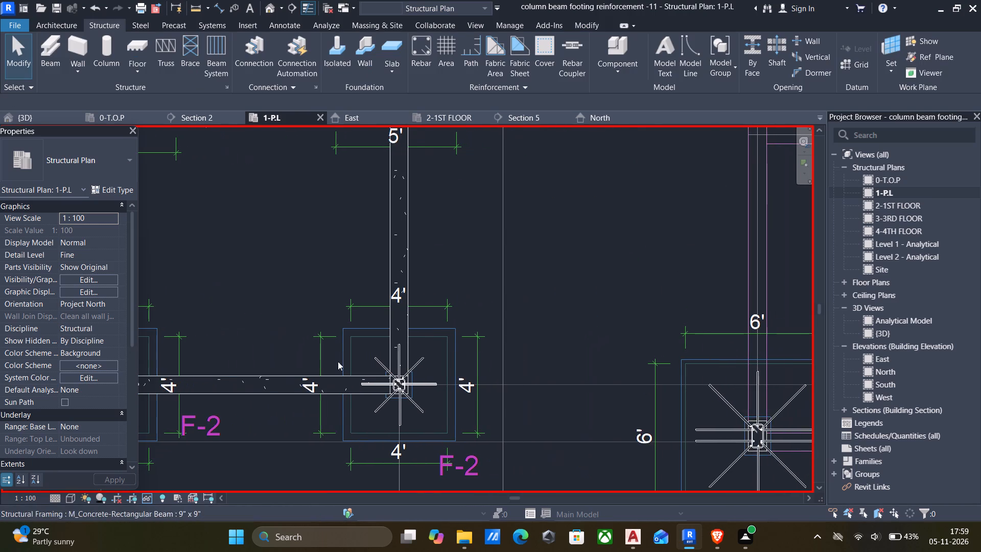
{"action": "scroll", "coordinate": [432, 262], "scroll_direction": "down", "scroll_amount": 3}
{"action": "middle_click_drag", "start_coordinate": [440, 267], "coordinate": [432, 315]}
{"action": "scroll", "coordinate": [459, 285], "scroll_direction": "down", "scroll_amount": 2}
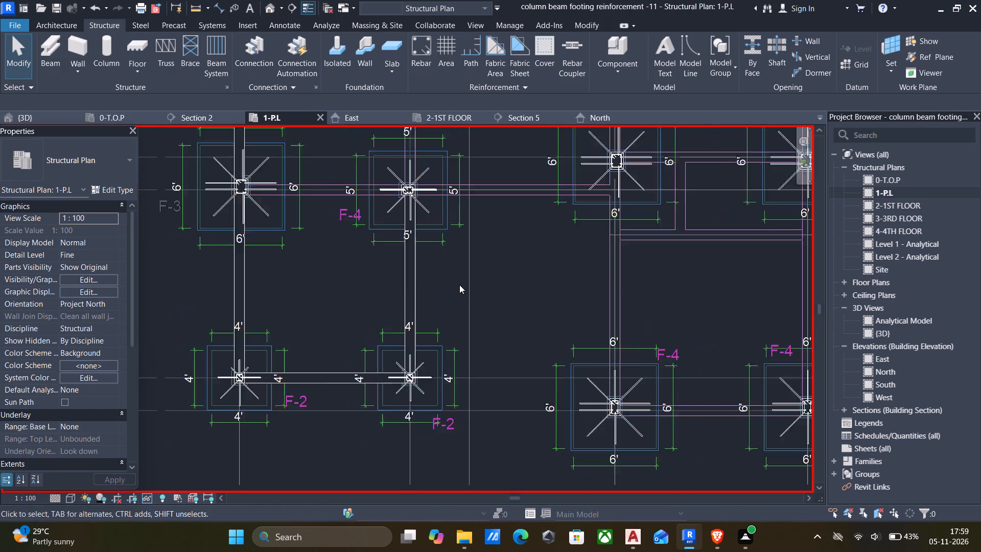
{"action": "middle_click_drag", "start_coordinate": [399, 252], "coordinate": [455, 429]}
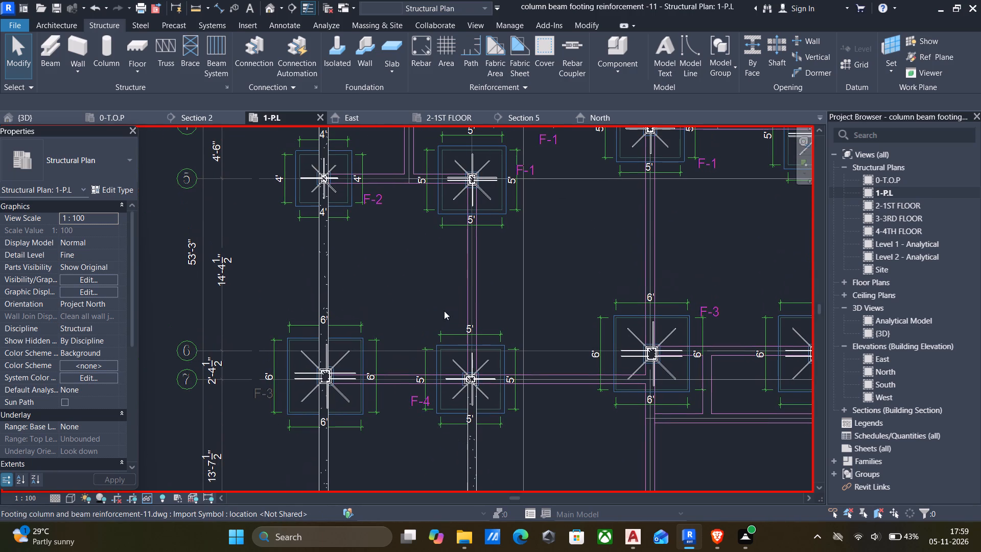
{"action": "middle_click_drag", "start_coordinate": [429, 291], "coordinate": [438, 373]}
{"action": "middle_click_drag", "start_coordinate": [398, 310], "coordinate": [416, 331]}
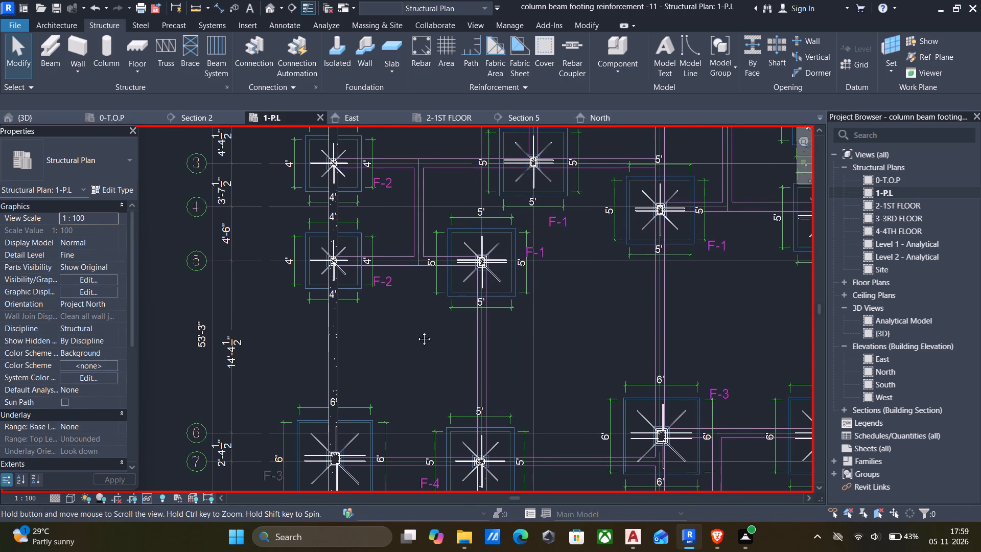
{"action": "middle_click_drag", "start_coordinate": [416, 331], "coordinate": [440, 380]}
{"action": "middle_click_drag", "start_coordinate": [419, 335], "coordinate": [431, 415]}
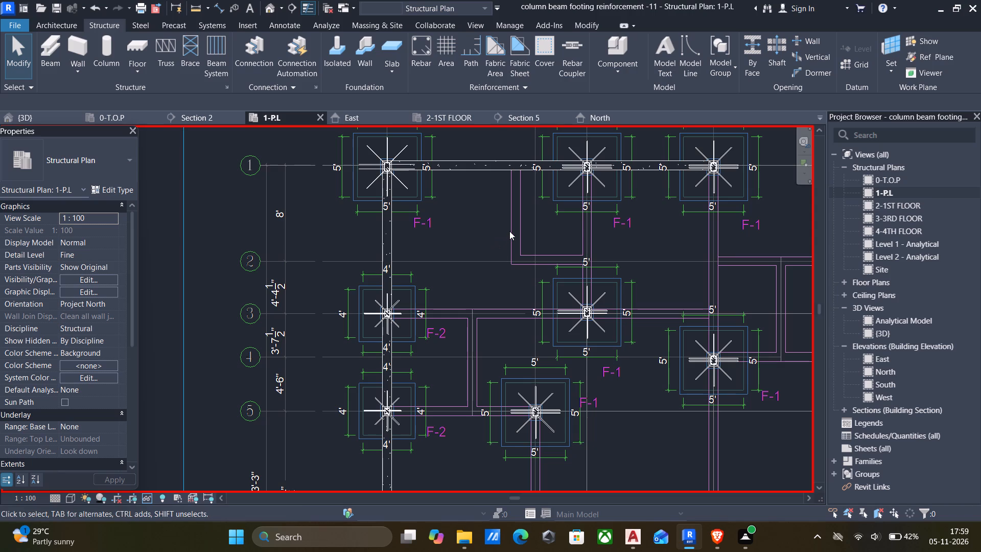
{"action": "left_click", "coordinate": [468, 173]}
{"action": "key", "text": "c"}
{"action": "key", "text": "s"}
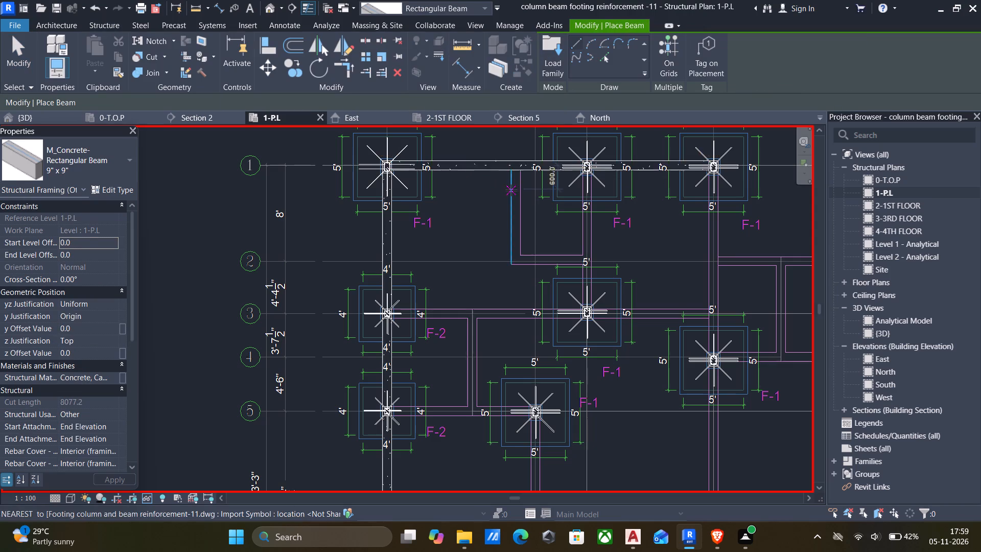
{"action": "scroll", "coordinate": [511, 190], "scroll_direction": "up", "scroll_amount": 3}
{"action": "left_click", "coordinate": [515, 165]}
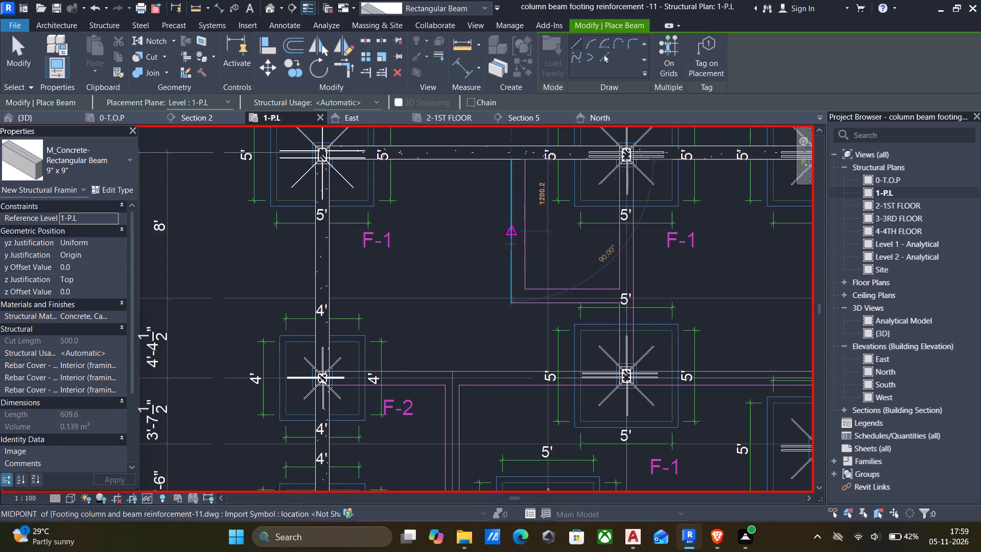
{"action": "left_click", "coordinate": [512, 307]}
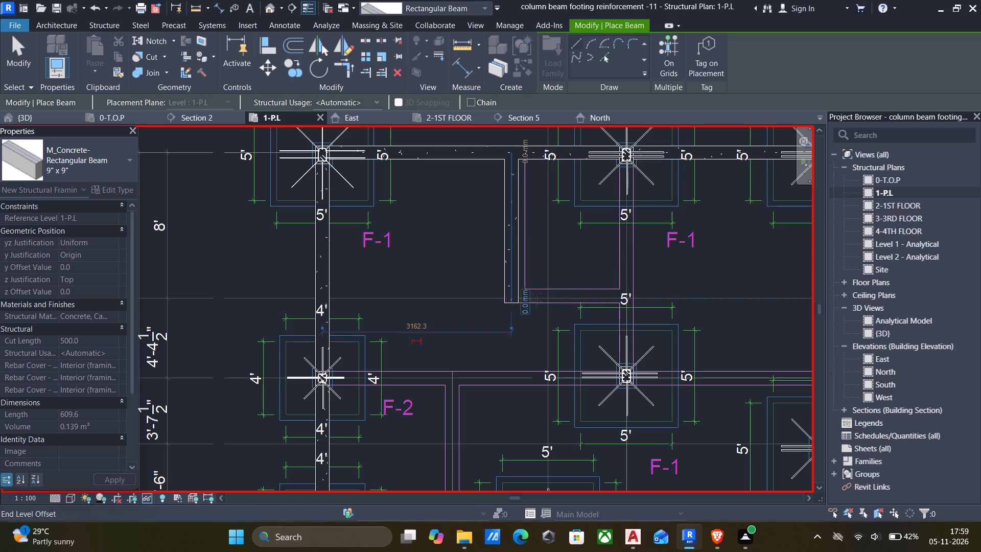
Draw a 9" x 9" beam about 1824 mm long along grid 2, from the short vertical beam to the F-1 column line.
{"action": "left_click", "coordinate": [617, 303]}
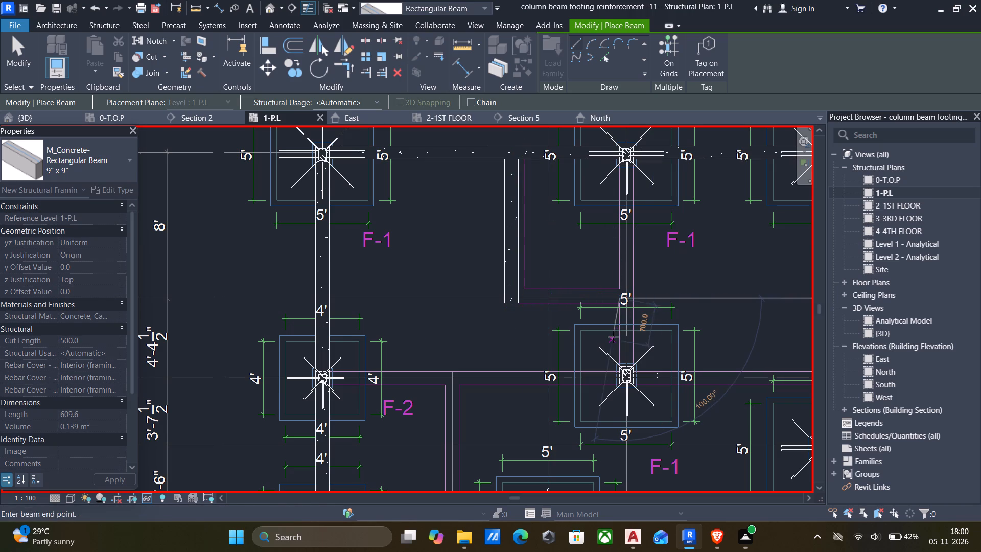
{"action": "key", "text": "Escape"}
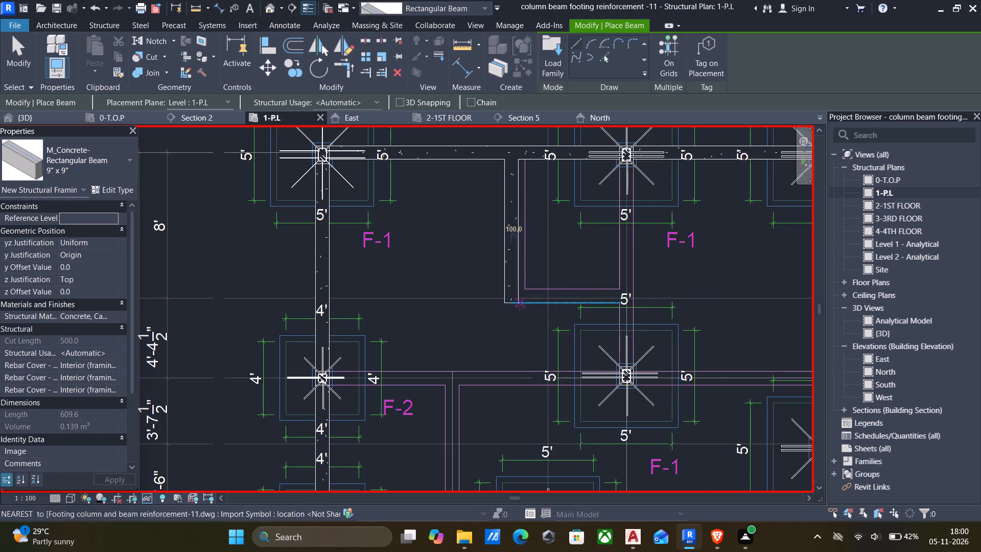
{"action": "left_click", "coordinate": [519, 304]}
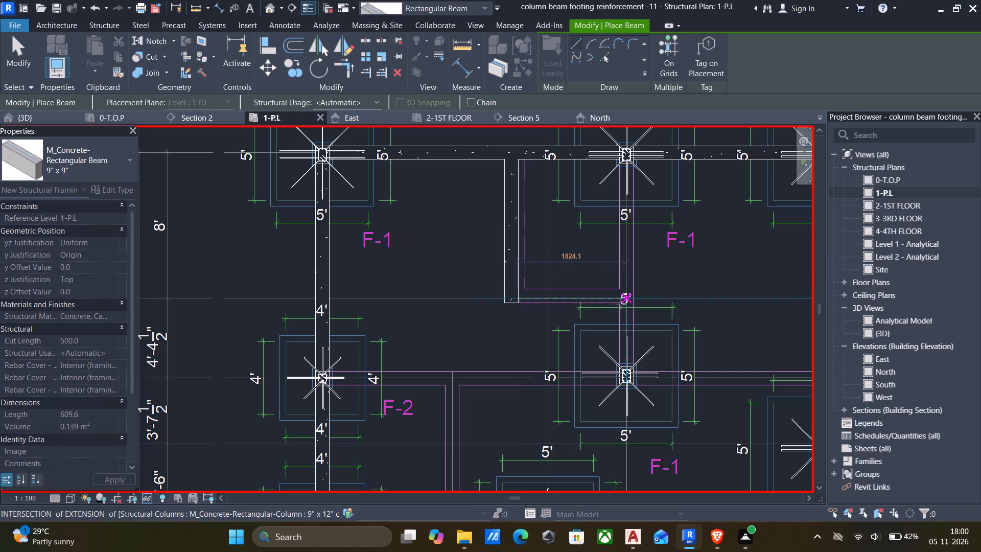
{"action": "left_click", "coordinate": [621, 304]}
{"action": "key", "text": "Escape"}
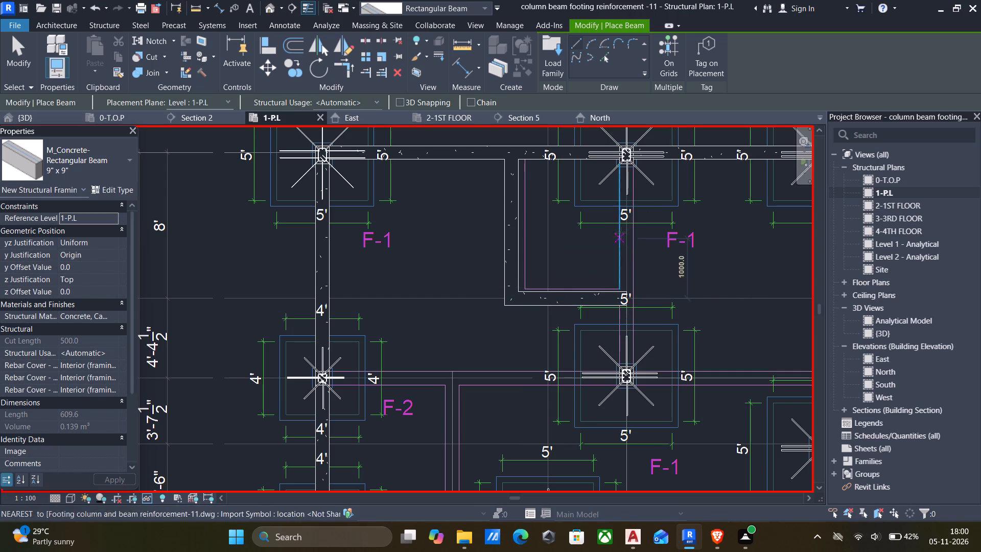
Draw a 9" x 9" beam along the DWG line from the middle F-1 column at grid 1 down to the F-1 column at grid 3.
{"action": "scroll", "coordinate": [621, 163], "scroll_direction": "up", "scroll_amount": 9}
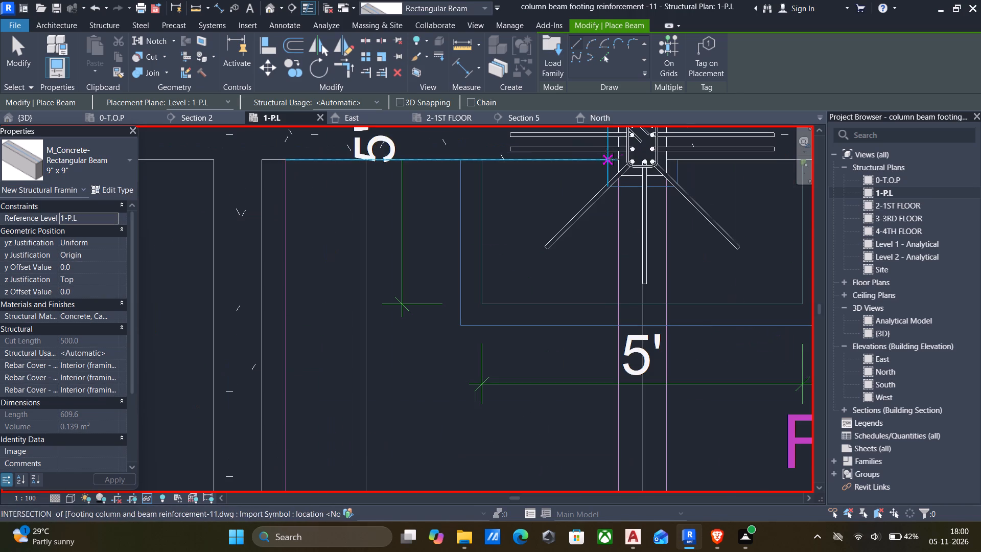
{"action": "left_click", "coordinate": [616, 160]}
{"action": "scroll", "coordinate": [594, 323], "scroll_direction": "down", "scroll_amount": 5}
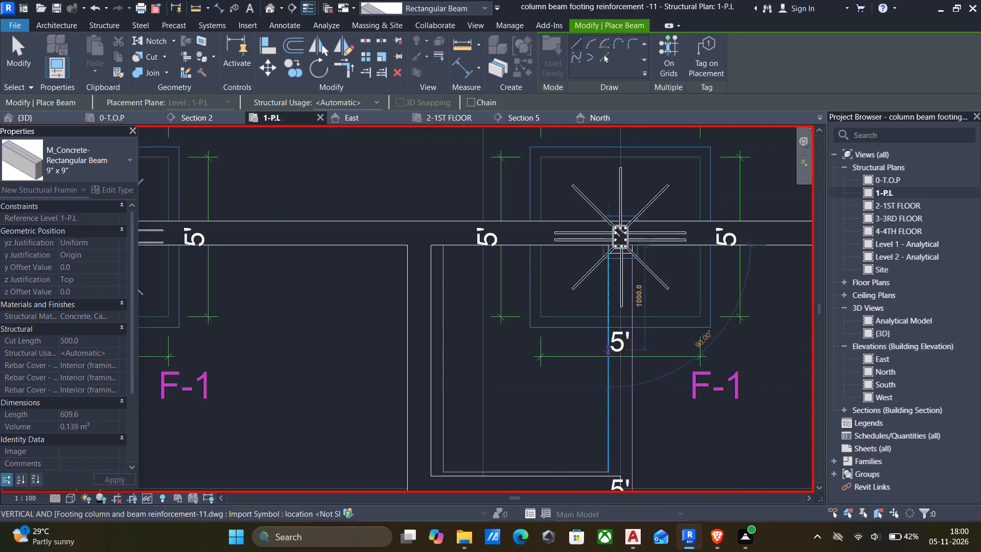
{"action": "scroll", "coordinate": [609, 353], "scroll_direction": "down", "scroll_amount": 5}
{"action": "middle_click_drag", "start_coordinate": [613, 376], "coordinate": [610, 307]}
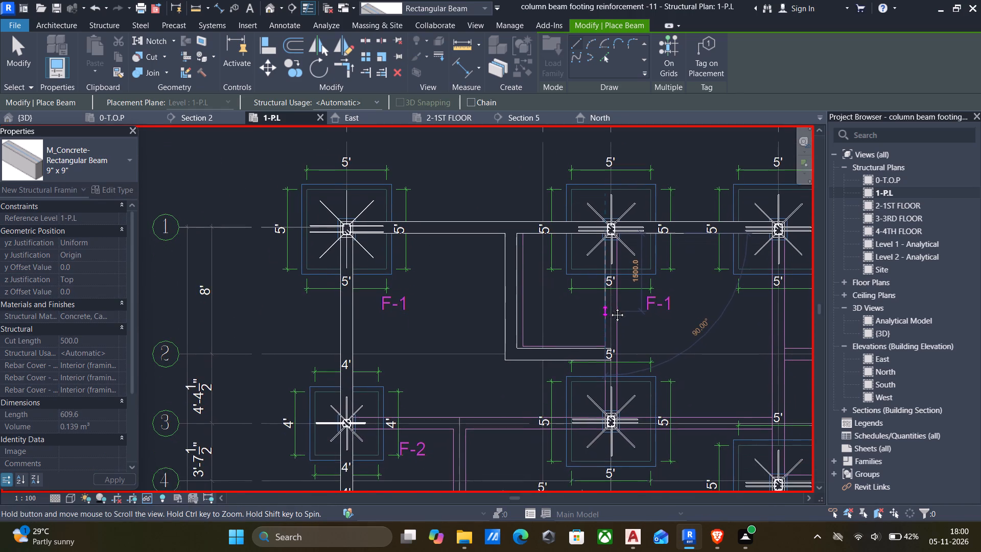
{"action": "middle_click_drag", "start_coordinate": [610, 307], "coordinate": [606, 277]}
{"action": "scroll", "coordinate": [606, 376], "scroll_direction": "up", "scroll_amount": 3}
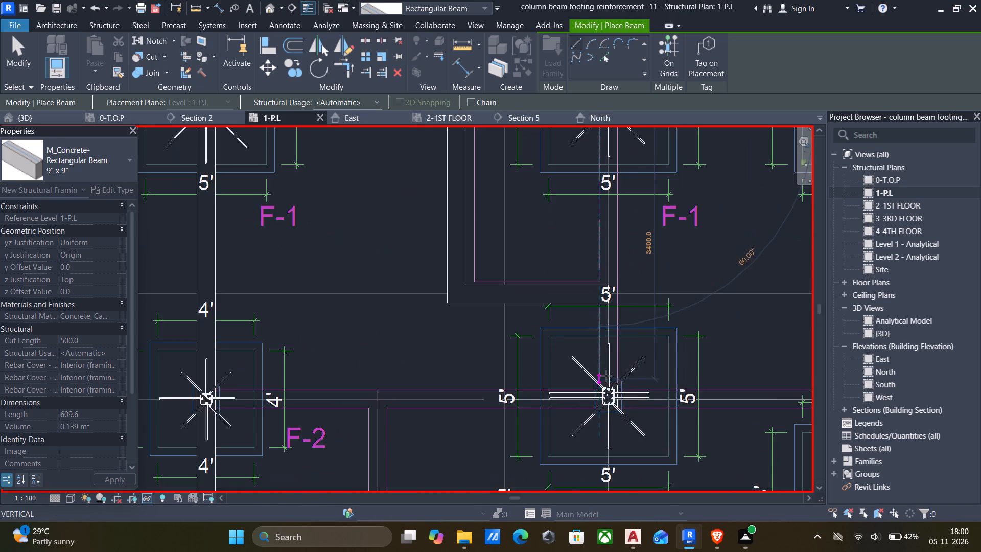
{"action": "scroll", "coordinate": [606, 377], "scroll_direction": "up", "scroll_amount": 7}
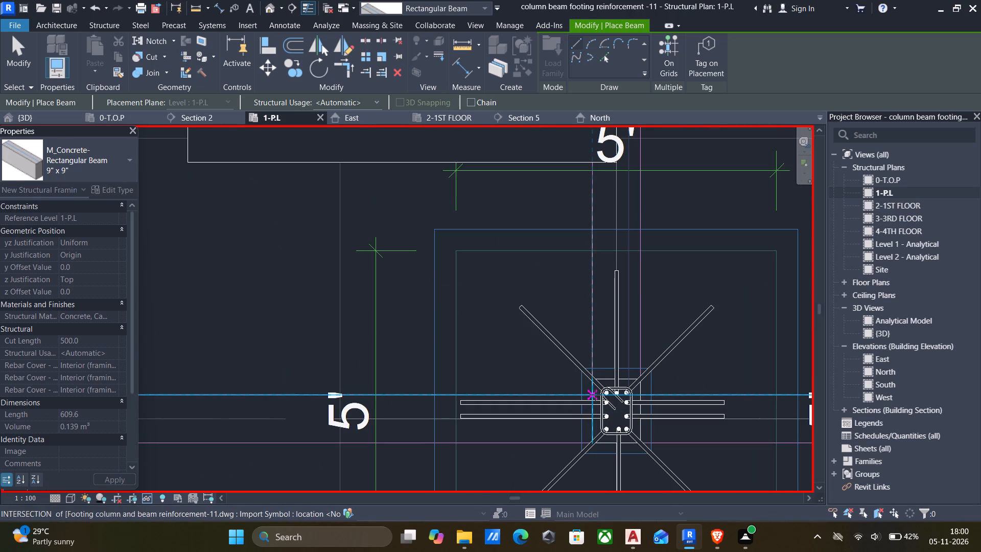
{"action": "left_click", "coordinate": [595, 395]}
{"action": "key", "text": "Escape"}
{"action": "scroll", "coordinate": [586, 362], "scroll_direction": "down", "scroll_amount": 5}
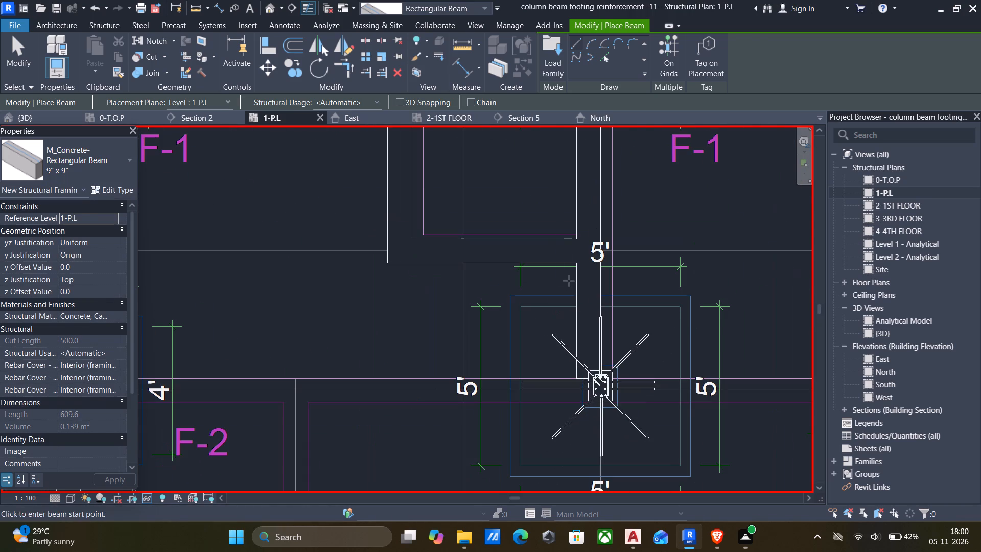
Align the beam running from grid 1 to grid 3 along grid C with its outer DWG beam line.
{"action": "key", "text": "Escape"}
{"action": "key", "text": "a"}
{"action": "key", "text": "l"}
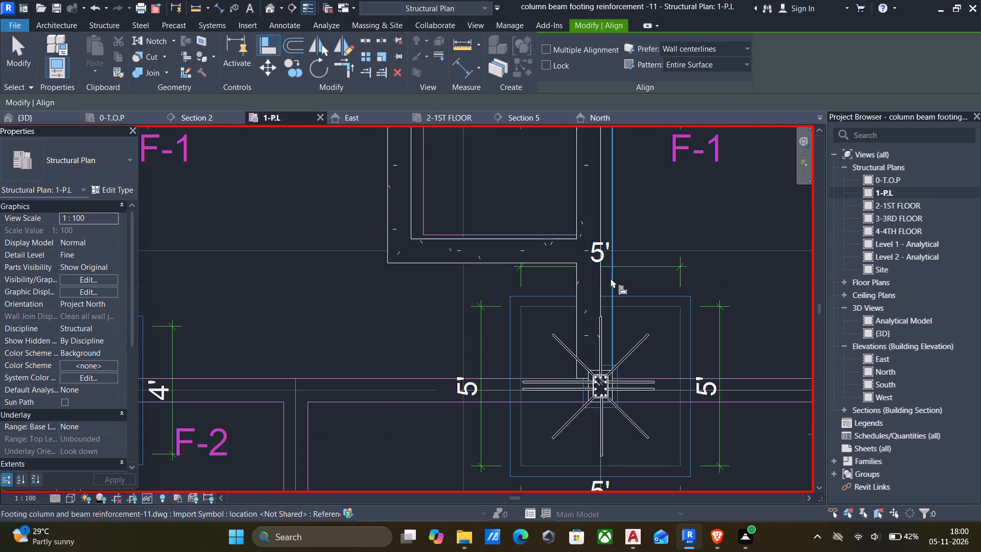
{"action": "left_click", "coordinate": [612, 278]}
{"action": "left_click", "coordinate": [601, 279]}
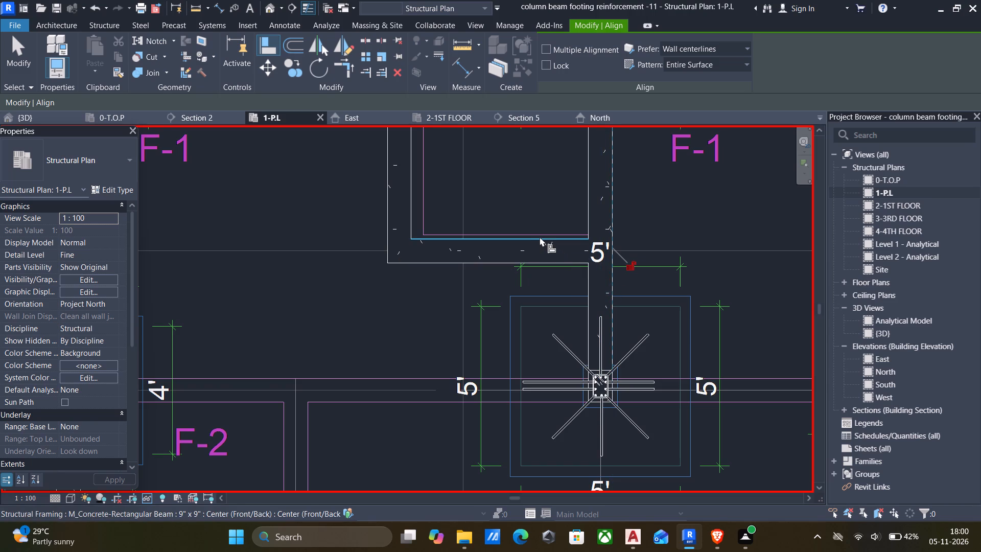
Align the inner edges of the grid 2 beam and the short vertical beam between grids A and C with their DWG lines.
{"action": "scroll", "coordinate": [539, 236], "scroll_direction": "up", "scroll_amount": 4}
{"action": "left_click", "coordinate": [529, 233]}
{"action": "left_click", "coordinate": [527, 237]}
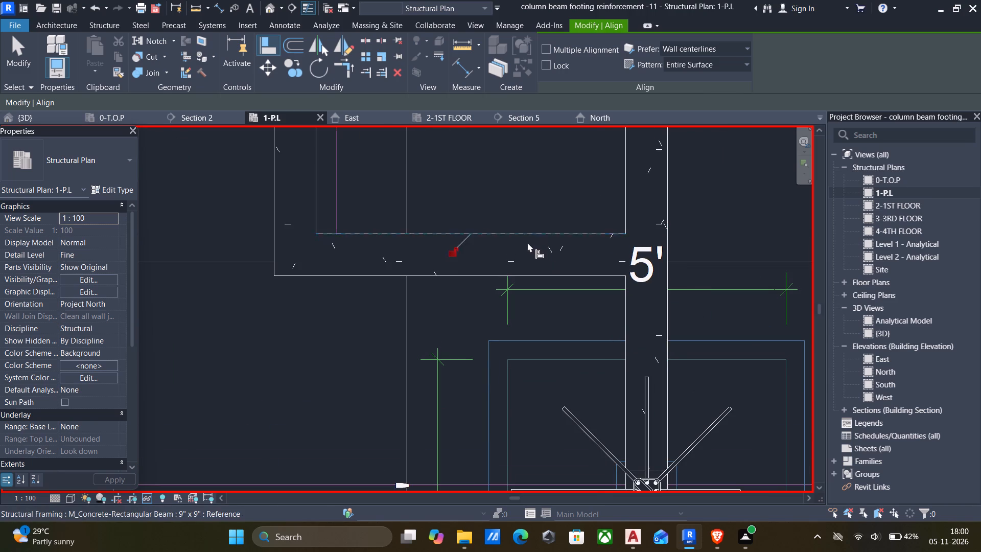
{"action": "scroll", "coordinate": [527, 243], "scroll_direction": "down", "scroll_amount": 6}
{"action": "left_click", "coordinate": [443, 218]}
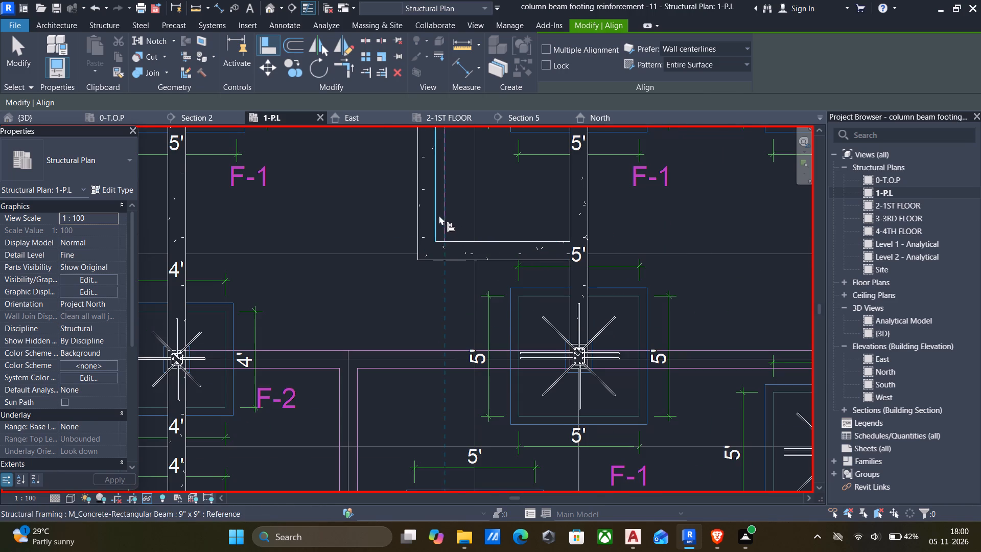
{"action": "left_click", "coordinate": [434, 213]}
{"action": "scroll", "coordinate": [438, 215], "scroll_direction": "down", "scroll_amount": 7}
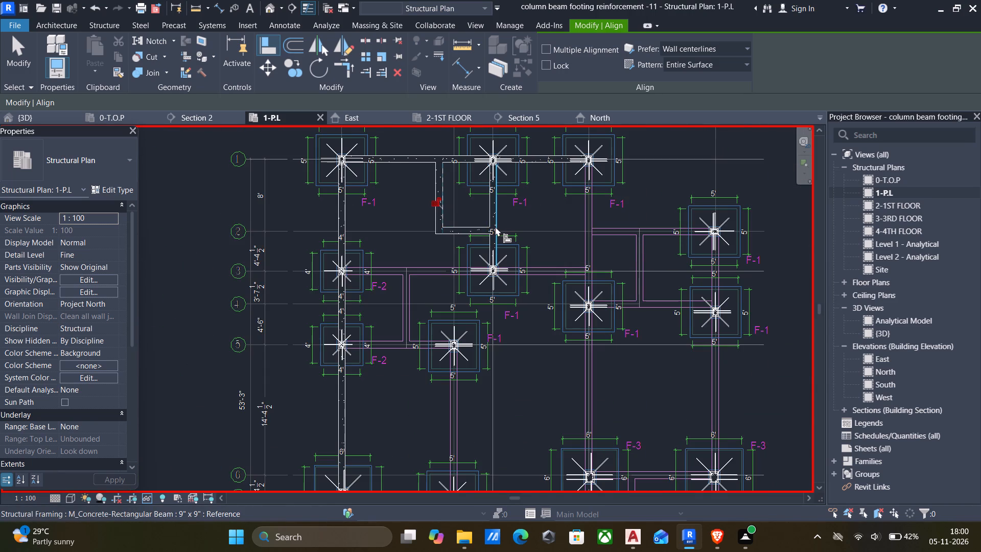
{"action": "key", "text": "Escape"}
{"action": "scroll", "coordinate": [468, 231], "scroll_direction": "up", "scroll_amount": 3}
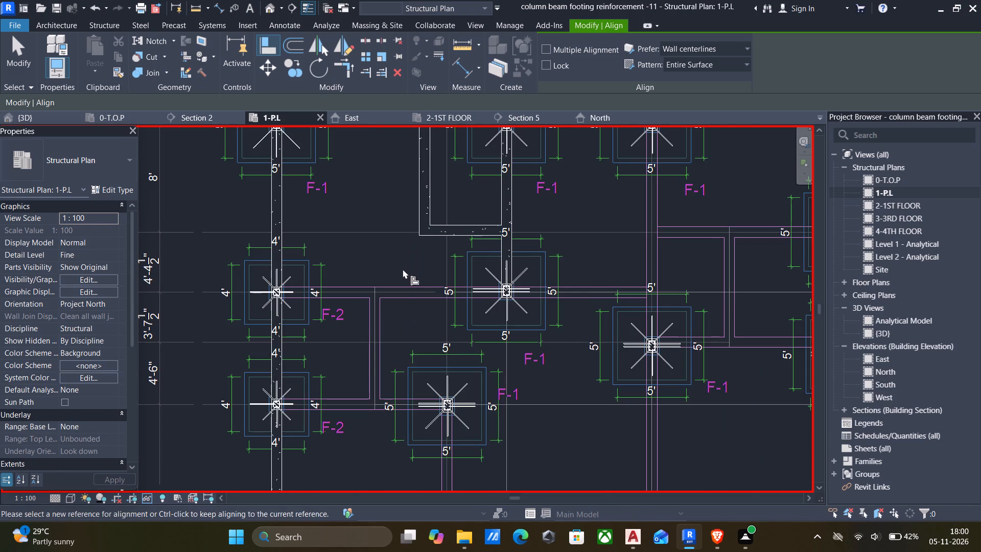
{"action": "scroll", "coordinate": [414, 327], "scroll_direction": "up", "scroll_amount": 1}
{"action": "key", "text": "Escape"}
Draw a 9" x 9" beam about 8100 mm long along grid 3, from the grid A beam to the DWG beam line at grid D.
{"action": "scroll", "coordinate": [370, 299], "scroll_direction": "down", "scroll_amount": 2}
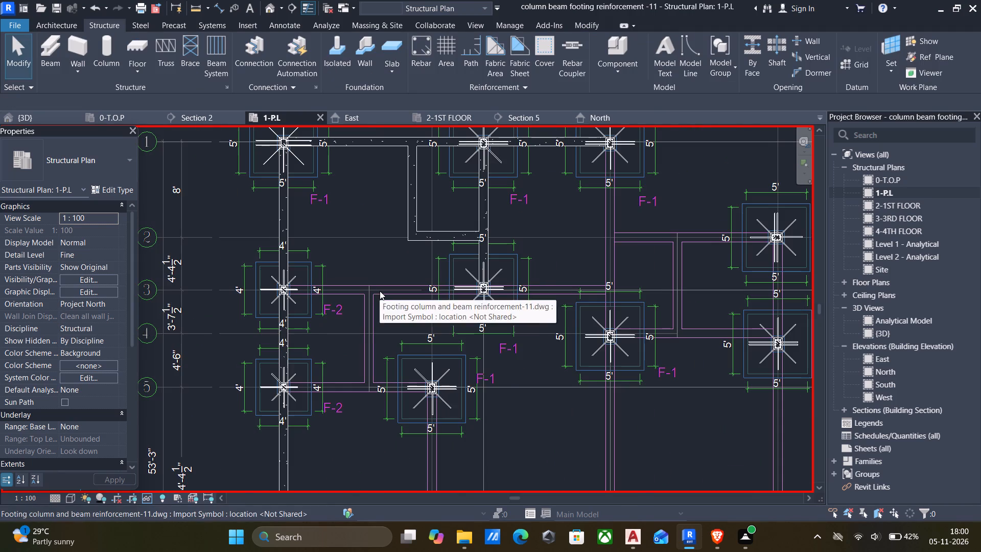
{"action": "middle_click_drag", "start_coordinate": [394, 291], "coordinate": [373, 340]}
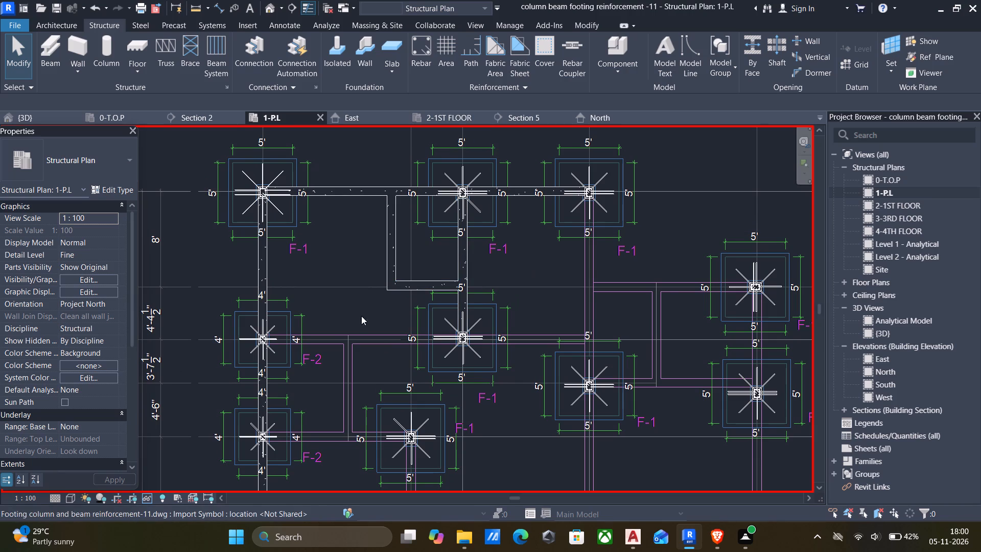
{"action": "left_click", "coordinate": [264, 289]}
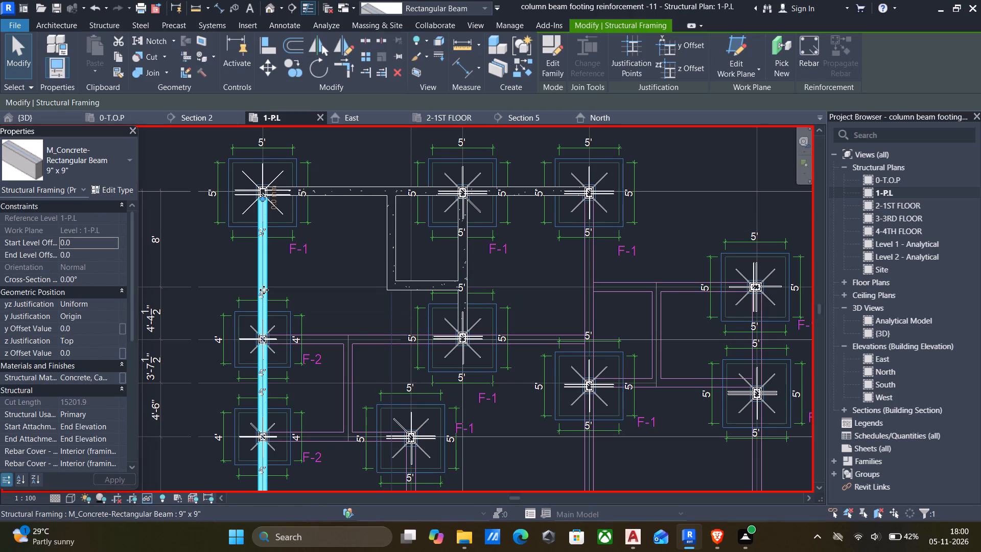
{"action": "key", "text": "c"}
{"action": "key", "text": "s"}
{"action": "scroll", "coordinate": [278, 354], "scroll_direction": "up", "scroll_amount": 8}
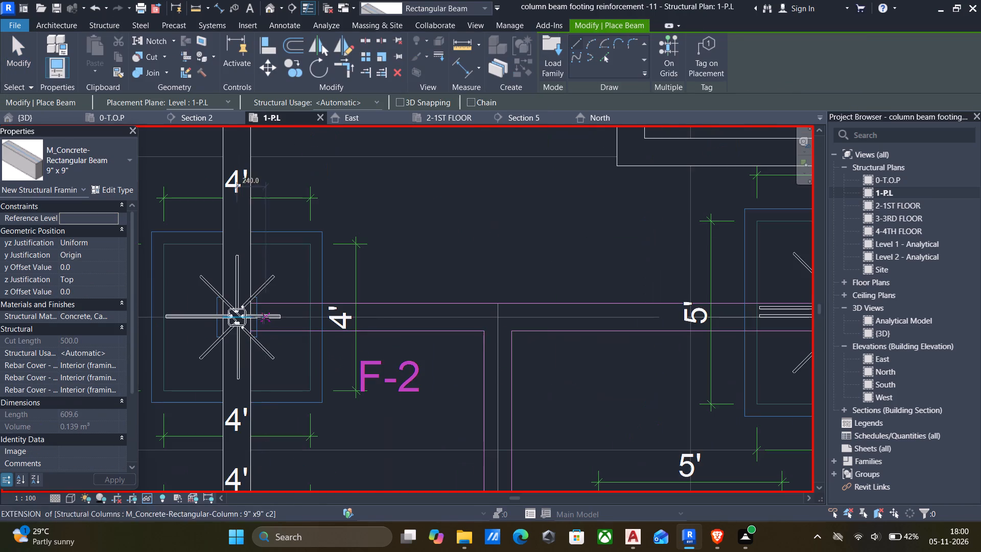
{"action": "scroll", "coordinate": [256, 311], "scroll_direction": "up", "scroll_amount": 7}
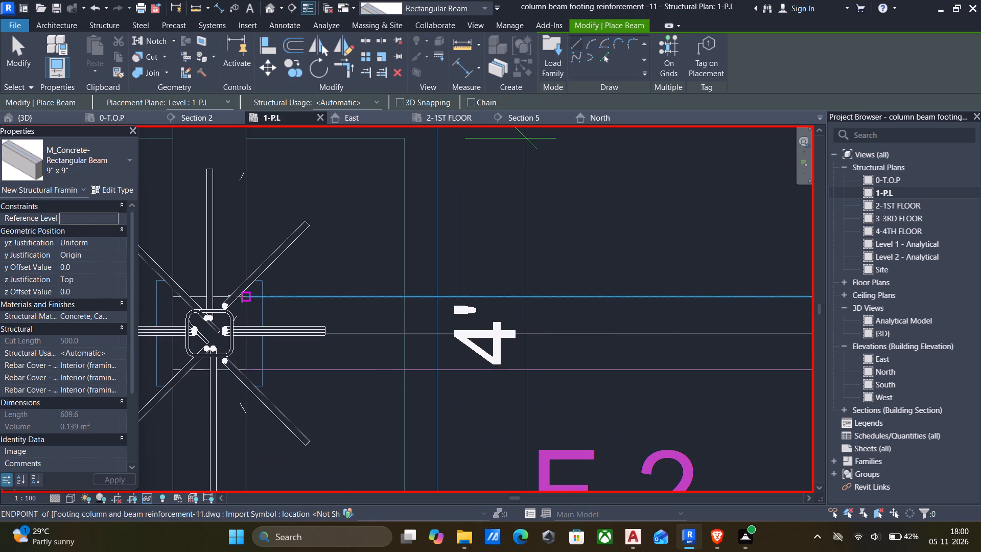
{"action": "left_click", "coordinate": [246, 296]}
{"action": "scroll", "coordinate": [297, 302], "scroll_direction": "down", "scroll_amount": 5}
{"action": "scroll", "coordinate": [376, 308], "scroll_direction": "down", "scroll_amount": 6}
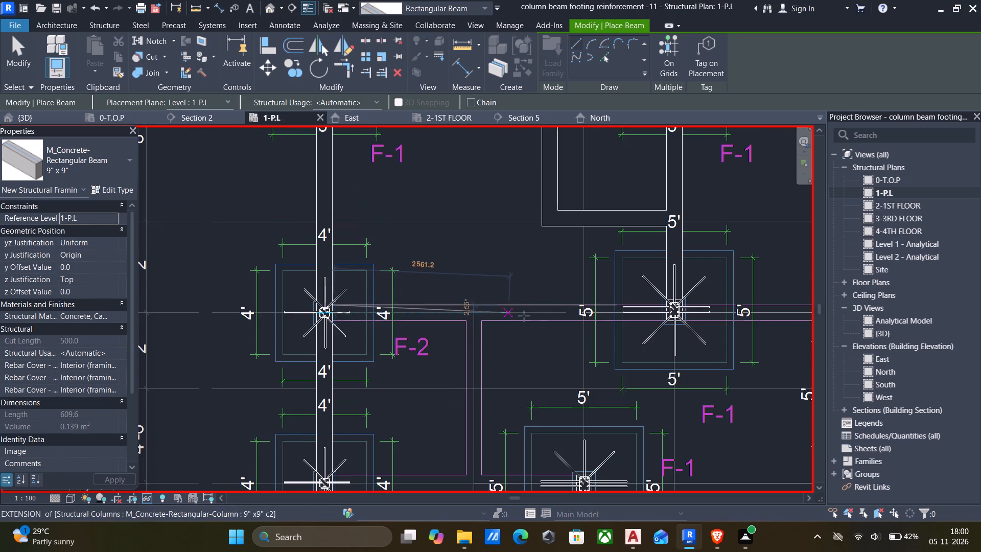
{"action": "middle_click_drag", "start_coordinate": [675, 302], "coordinate": [400, 315]}
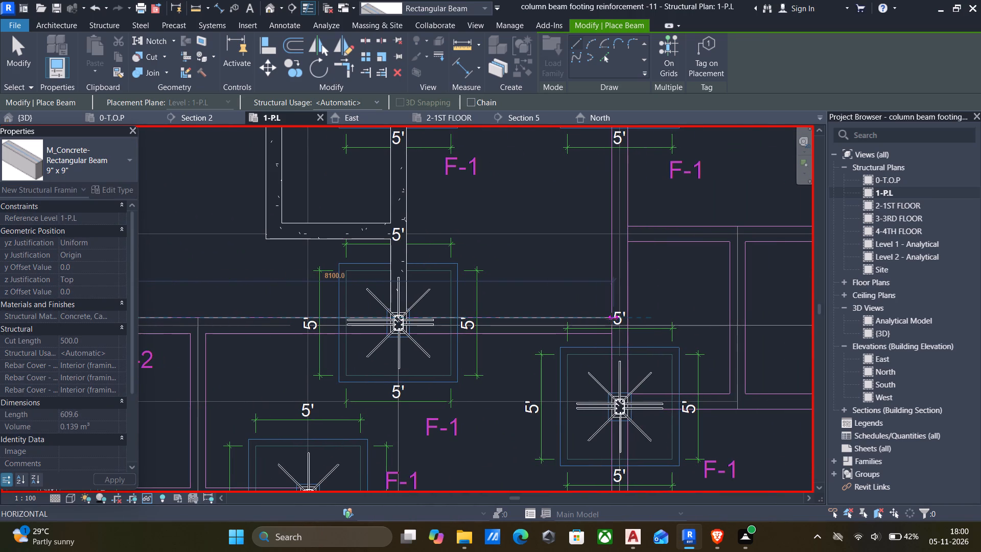
{"action": "left_click", "coordinate": [612, 318]}
{"action": "key", "text": "Escape"}
{"action": "key", "text": "Escape"}
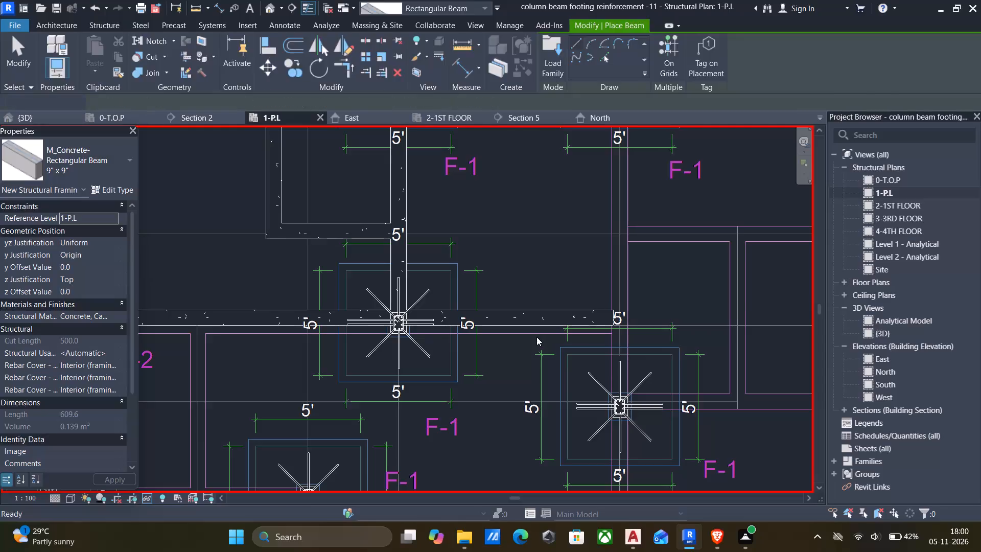
Align the lower edge of the grid 3 beam with the lower DWG beam line.
{"action": "type", "text": "al"}
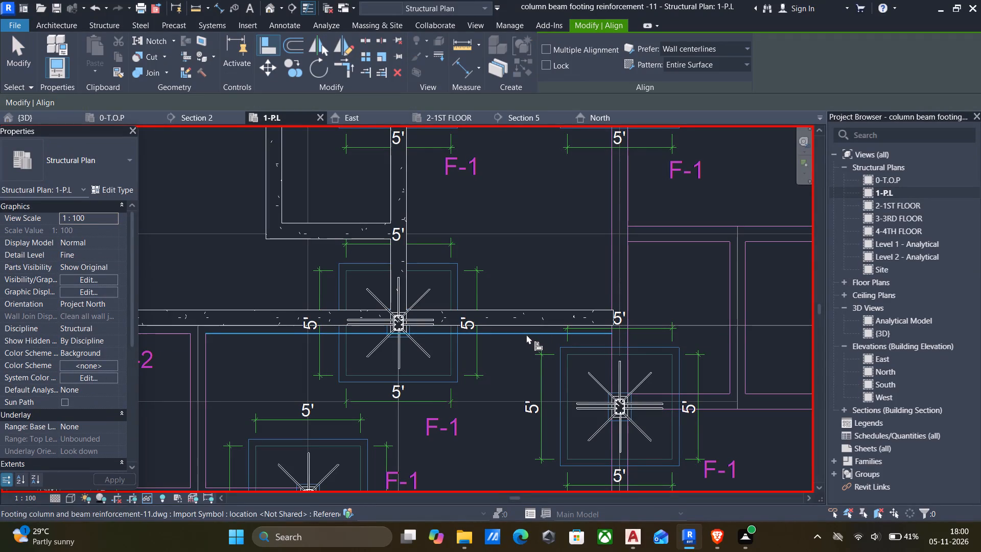
{"action": "left_click", "coordinate": [526, 334]}
{"action": "left_click", "coordinate": [522, 326]}
{"action": "scroll", "coordinate": [522, 326], "scroll_direction": "down", "scroll_amount": 5}
{"action": "middle_click_drag", "start_coordinate": [461, 315], "coordinate": [534, 321]}
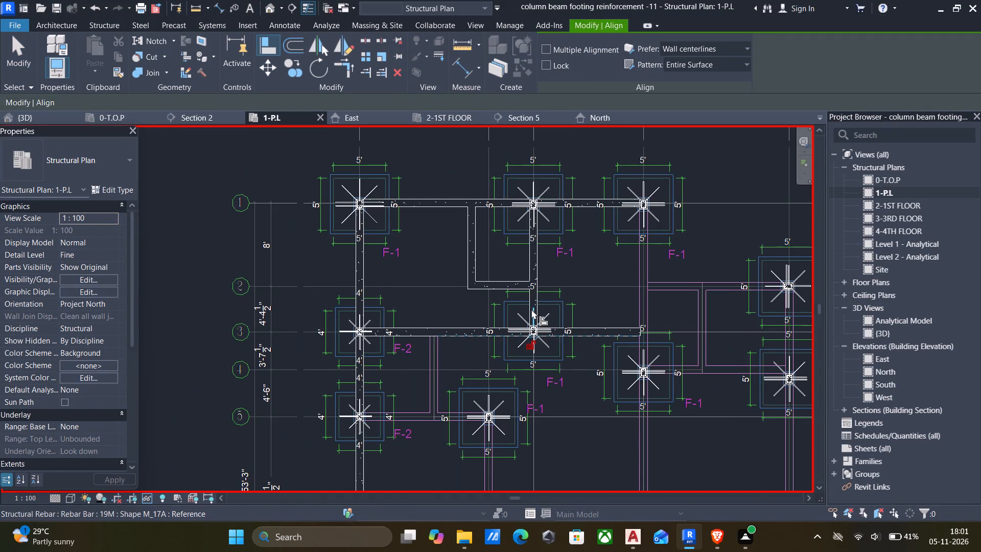
{"action": "key", "text": "Escape"}
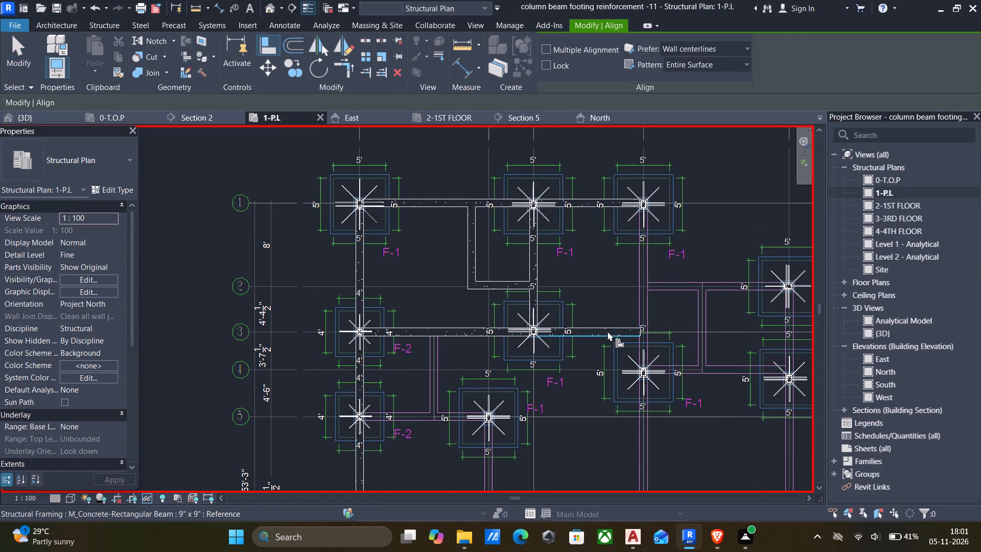
{"action": "key", "text": "Escape"}
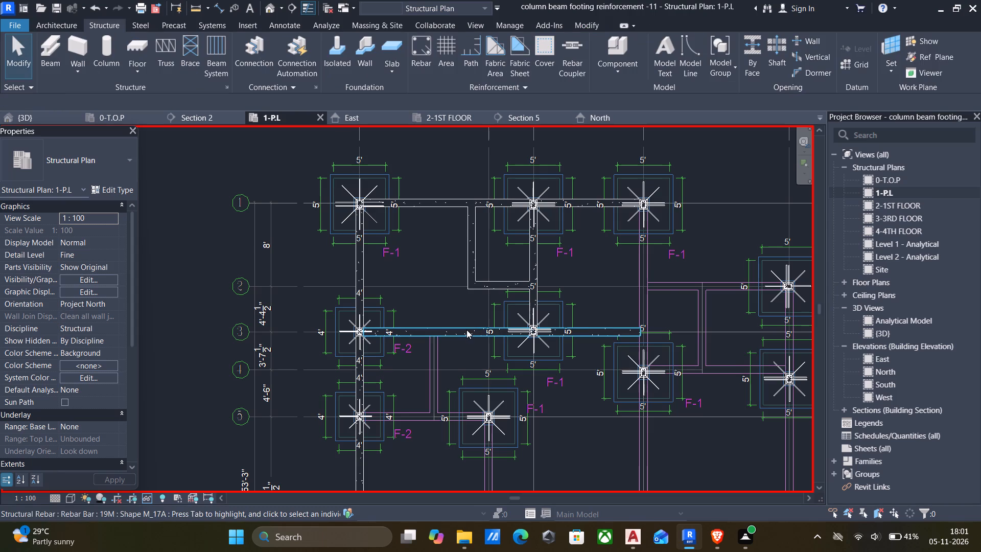
Draw a 9" x 9" vertical beam about 2248 mm long on the DWG line between grids A and B, from the grid 3 beam to grid 5.
{"action": "left_click", "coordinate": [466, 329]}
{"action": "type", "text": "cs"}
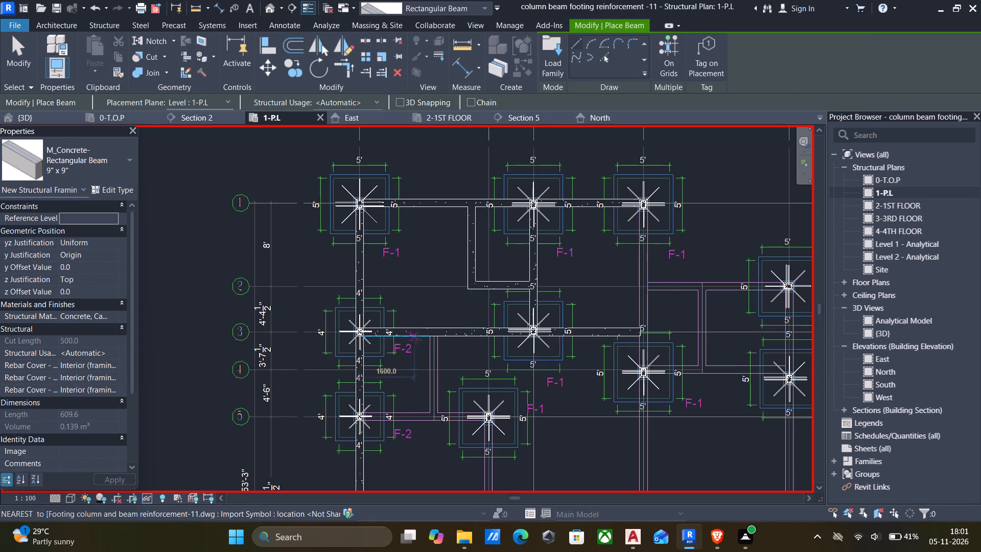
{"action": "scroll", "coordinate": [435, 328], "scroll_direction": "up", "scroll_amount": 8}
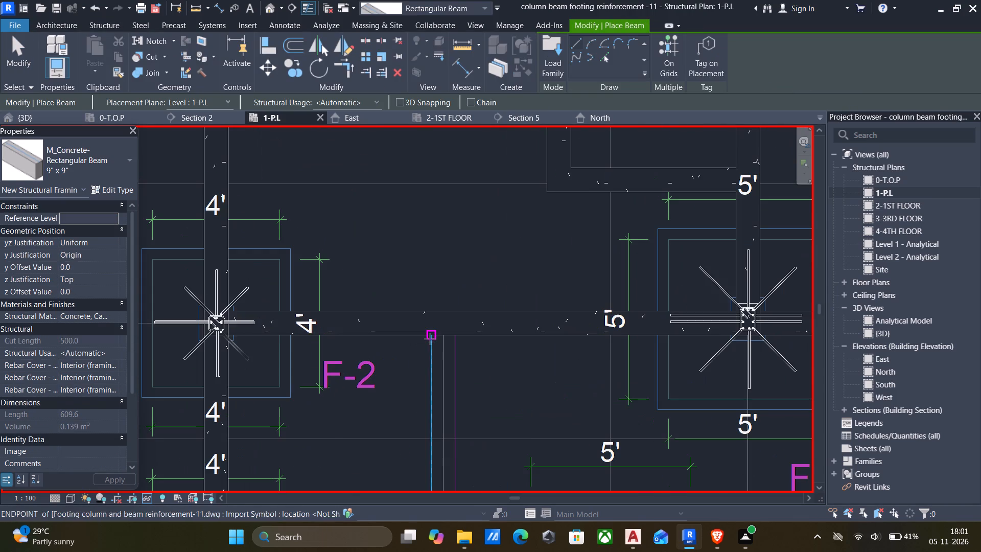
{"action": "left_click", "coordinate": [430, 339]}
{"action": "scroll", "coordinate": [427, 352], "scroll_direction": "down", "scroll_amount": 6}
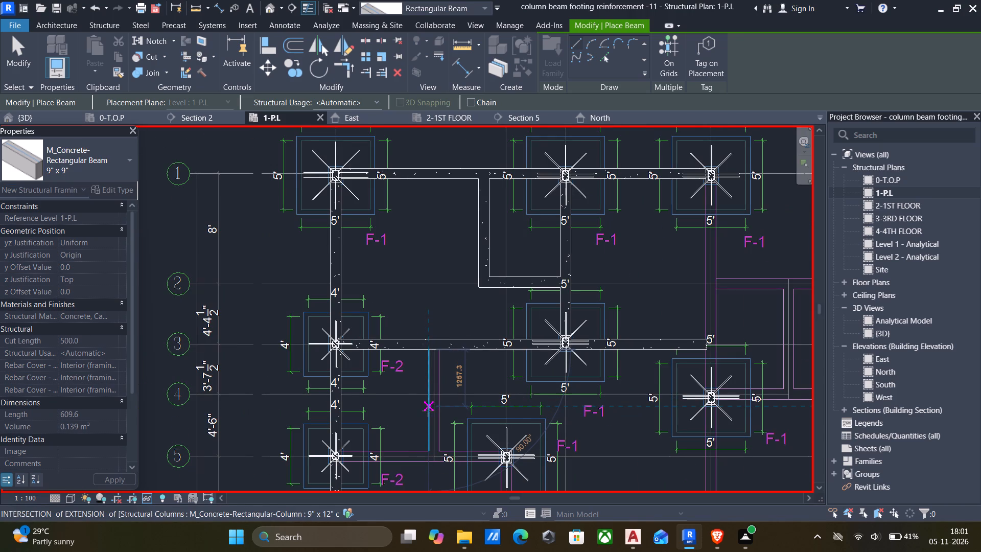
{"action": "left_click", "coordinate": [426, 450]}
{"action": "key", "text": "Escape"}
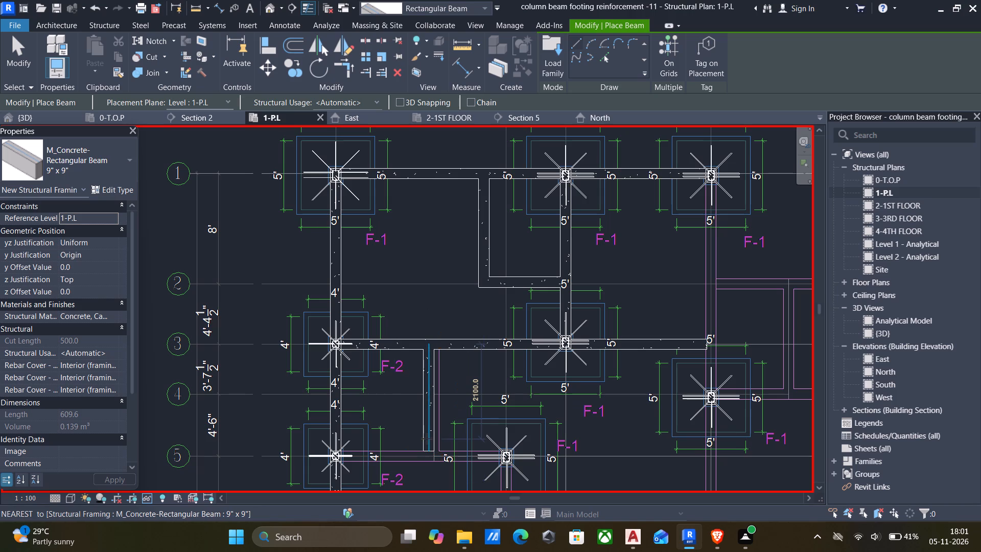
{"action": "key", "text": "Escape"}
Align the short vertical beam between grids 3 and 5 with its DWG beam line on the grid B side.
{"action": "type", "text": "al"}
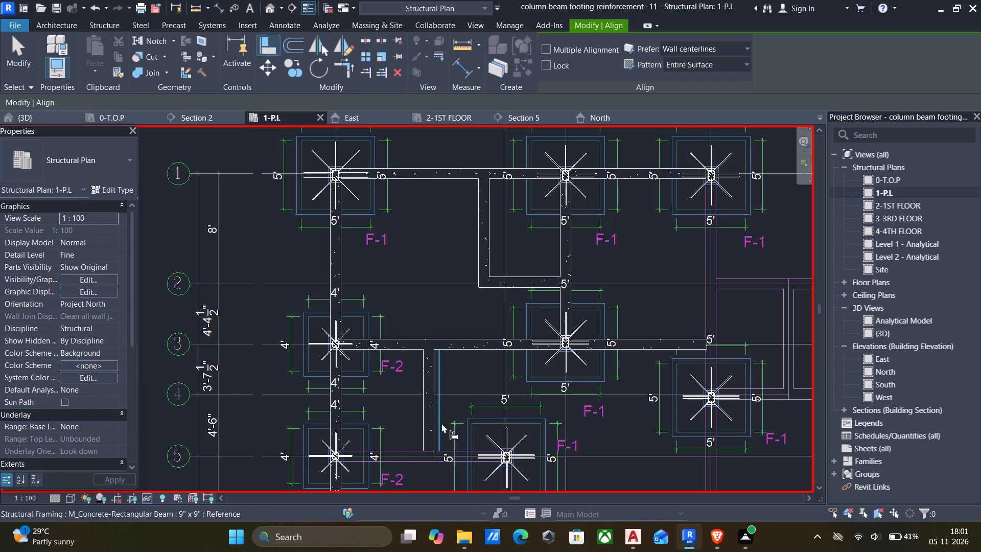
{"action": "left_click", "coordinate": [443, 421]}
{"action": "left_click", "coordinate": [430, 420]}
{"action": "scroll", "coordinate": [415, 416], "scroll_direction": "down", "scroll_amount": 4}
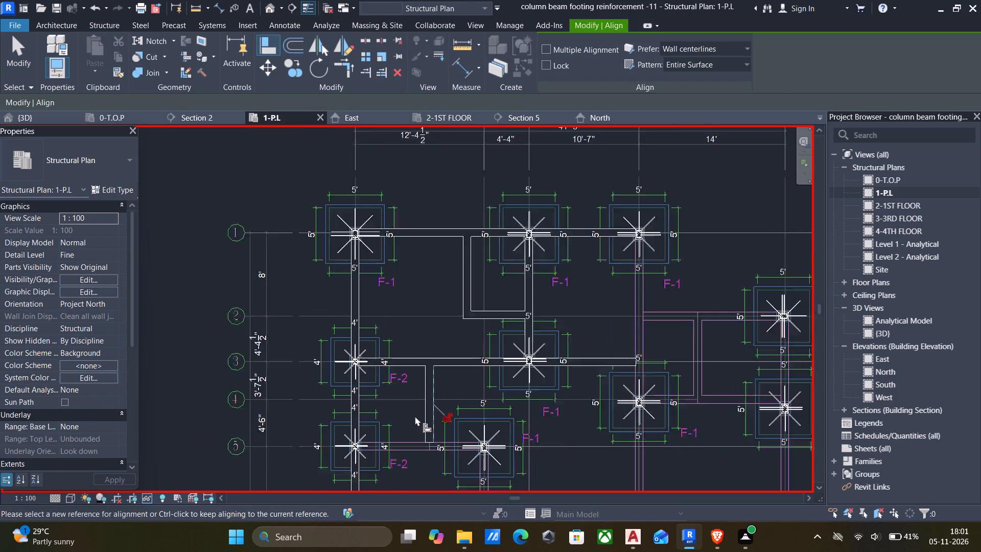
{"action": "key", "text": "Escape"}
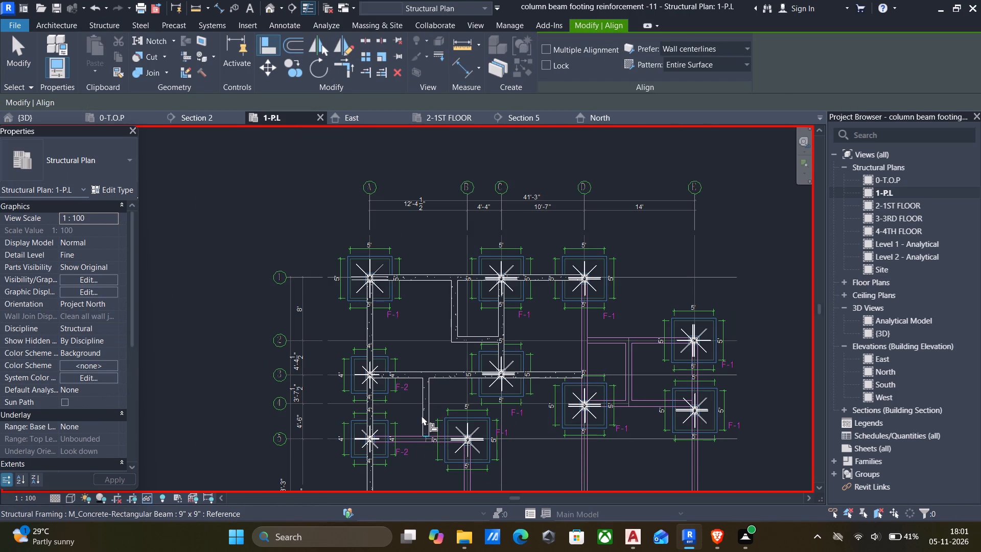
{"action": "scroll", "coordinate": [422, 416], "scroll_direction": "up", "scroll_amount": 4}
{"action": "key", "text": "Escape"}
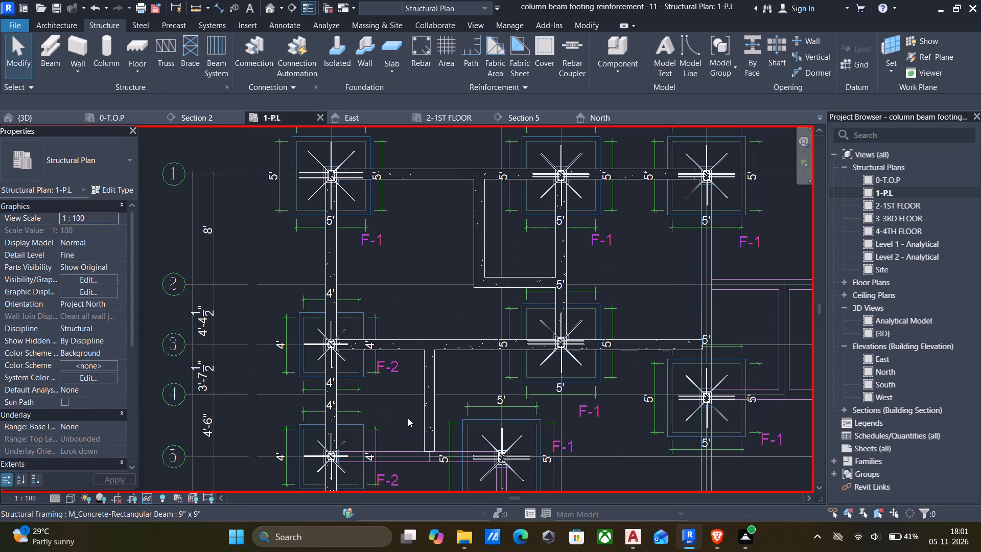
Draw a 9" x 9" beam about 3543 mm long along grid 5, from the grid A beam to the F-1 column at grid B.
{"action": "scroll", "coordinate": [406, 349], "scroll_direction": "down", "scroll_amount": 3}
{"action": "middle_click_drag", "start_coordinate": [405, 382], "coordinate": [398, 375]}
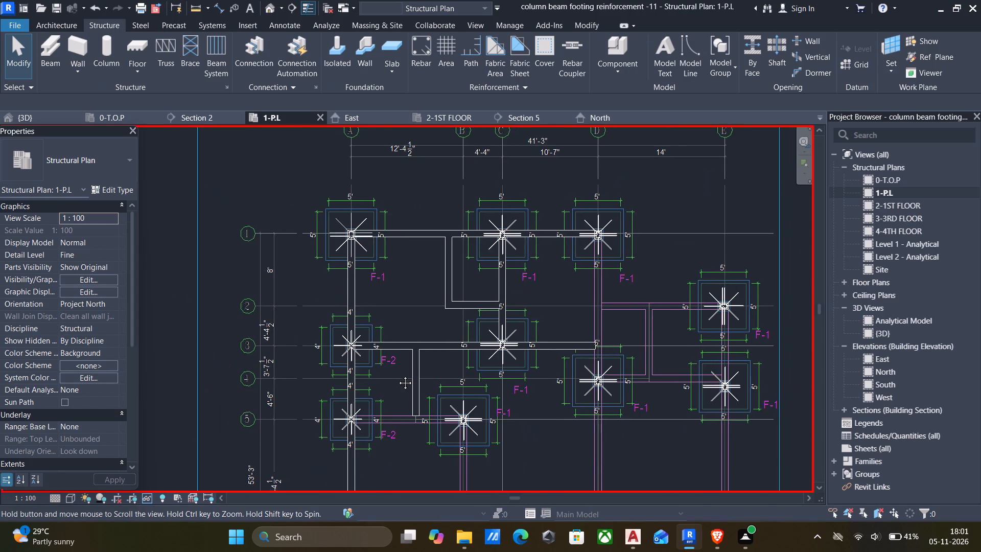
{"action": "middle_click_drag", "start_coordinate": [398, 375], "coordinate": [393, 325]}
{"action": "scroll", "coordinate": [409, 349], "scroll_direction": "up", "scroll_amount": 4}
{"action": "left_click", "coordinate": [406, 346]}
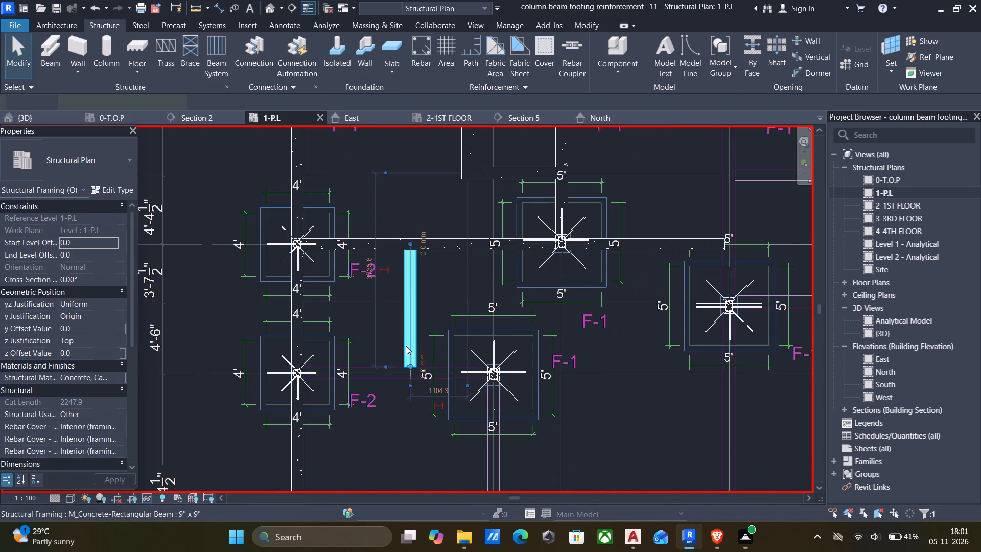
{"action": "type", "text": "cs"}
{"action": "scroll", "coordinate": [344, 365], "scroll_direction": "up", "scroll_amount": 5}
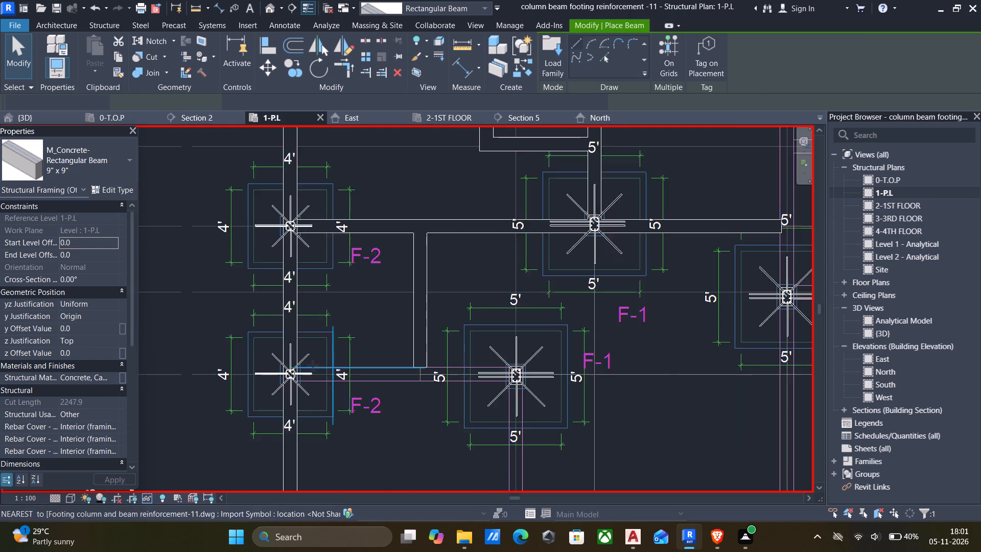
{"action": "scroll", "coordinate": [295, 367], "scroll_direction": "up", "scroll_amount": 8}
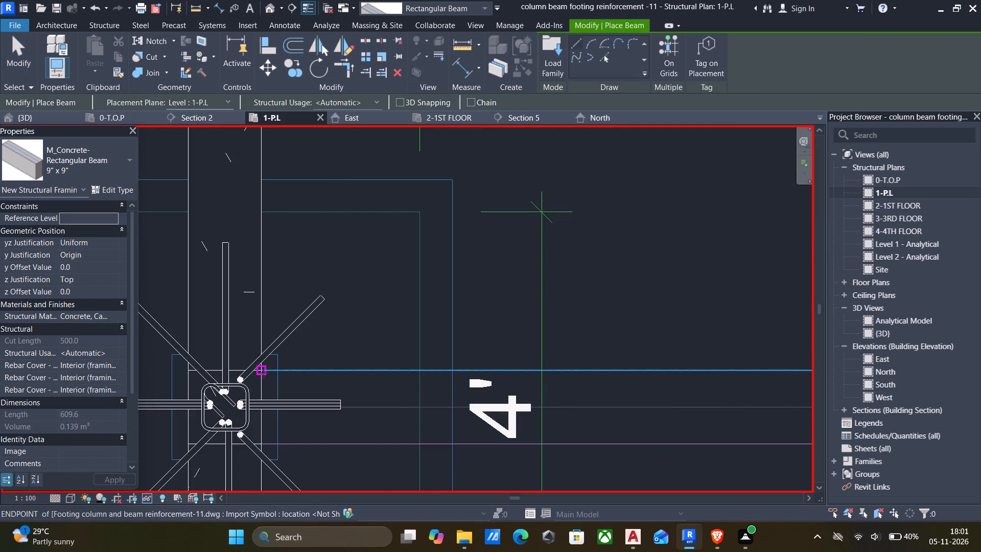
{"action": "left_click", "coordinate": [263, 373]}
{"action": "scroll", "coordinate": [311, 377], "scroll_direction": "down", "scroll_amount": 6}
{"action": "scroll", "coordinate": [338, 381], "scroll_direction": "up", "scroll_amount": 1}
{"action": "scroll", "coordinate": [367, 384], "scroll_direction": "down", "scroll_amount": 5}
{"action": "middle_click_drag", "start_coordinate": [472, 386], "coordinate": [389, 372]}
{"action": "scroll", "coordinate": [521, 371], "scroll_direction": "up", "scroll_amount": 4}
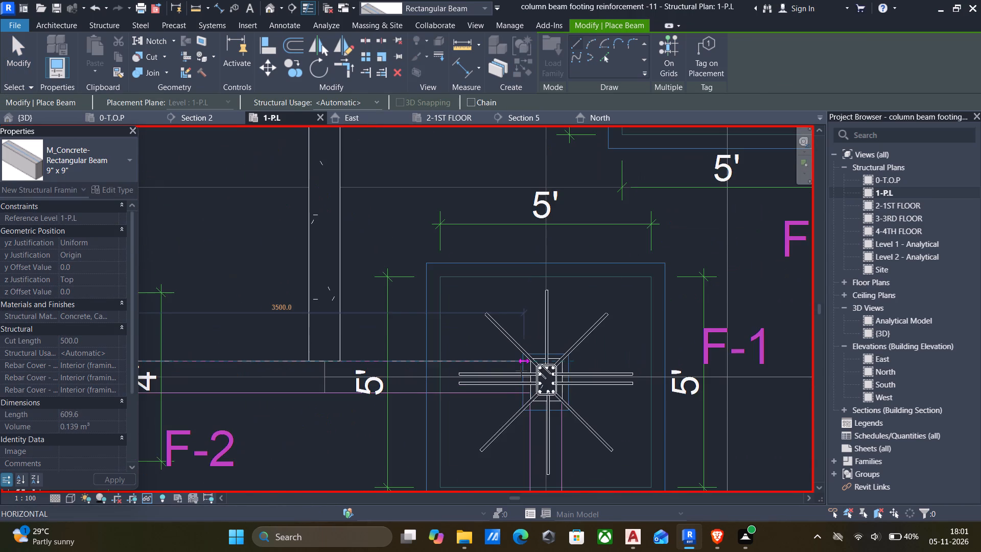
{"action": "scroll", "coordinate": [506, 369], "scroll_direction": "up", "scroll_amount": 2}
{"action": "left_click", "coordinate": [536, 363]}
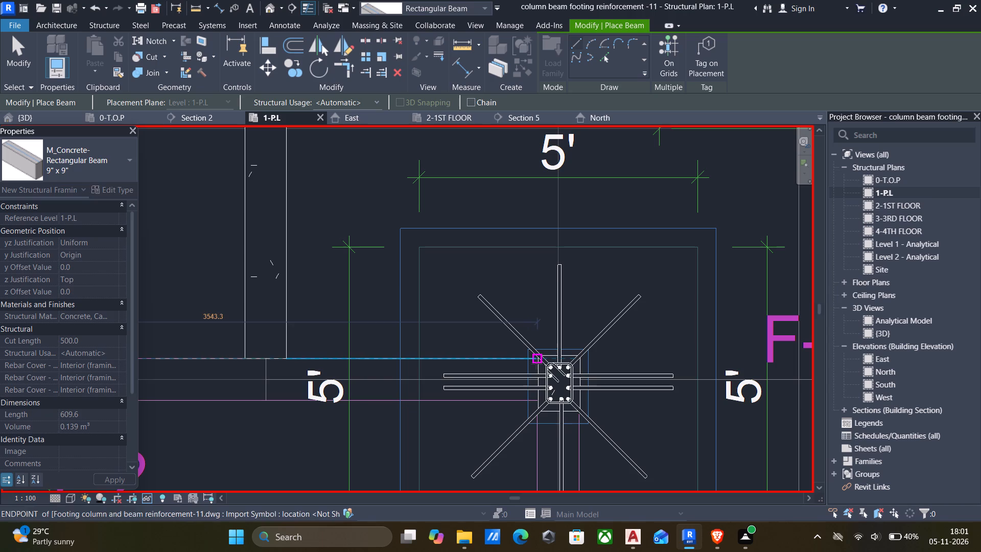
{"action": "key", "text": "Escape"}
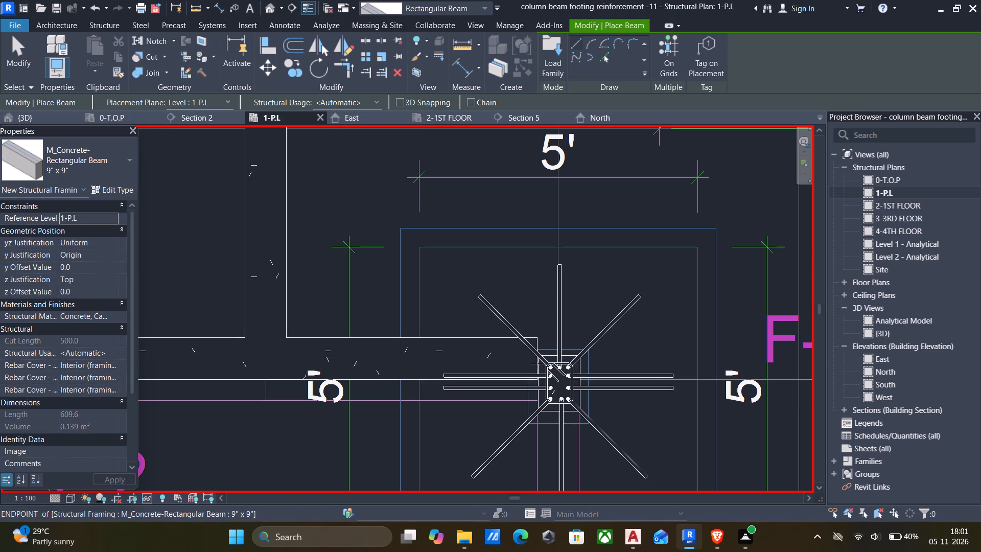
{"action": "scroll", "coordinate": [536, 363], "scroll_direction": "down", "scroll_amount": 7}
{"action": "middle_click_drag", "start_coordinate": [523, 383], "coordinate": [540, 349]}
{"action": "scroll", "coordinate": [532, 366], "scroll_direction": "down", "scroll_amount": 3}
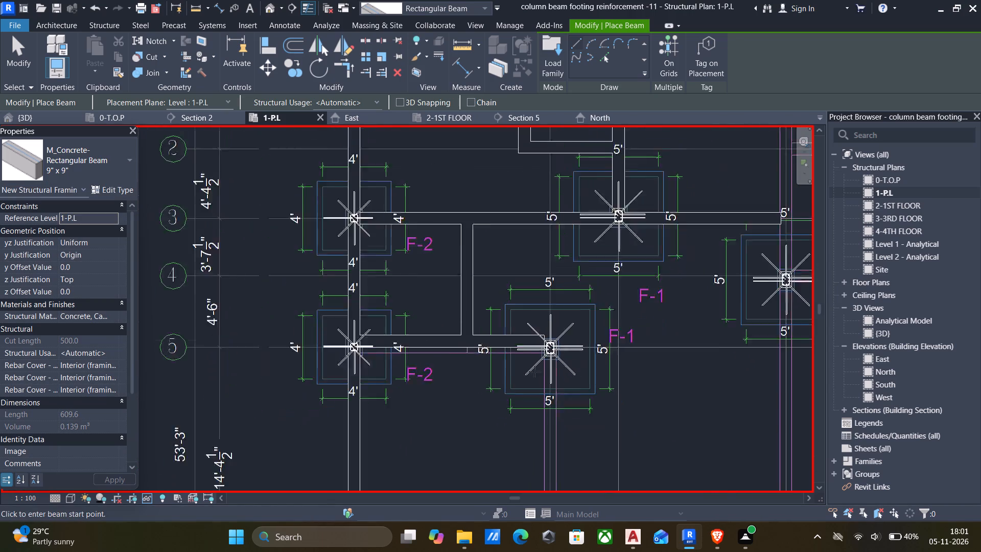
Draw a 9" x 9" vertical beam about 4750 mm long on the grid B DWG line, from the grid 5 F-1 column to the grid 7 F-4 column.
{"action": "scroll", "coordinate": [535, 381], "scroll_direction": "down", "scroll_amount": 2}
{"action": "scroll", "coordinate": [563, 372], "scroll_direction": "up", "scroll_amount": 16}
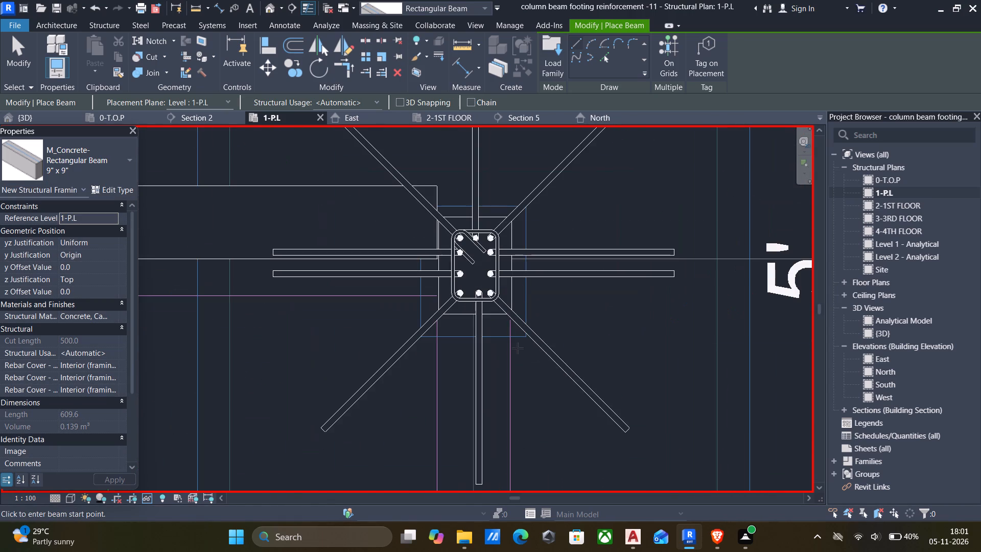
{"action": "left_click", "coordinate": [441, 317]}
{"action": "scroll", "coordinate": [438, 365], "scroll_direction": "down", "scroll_amount": 10}
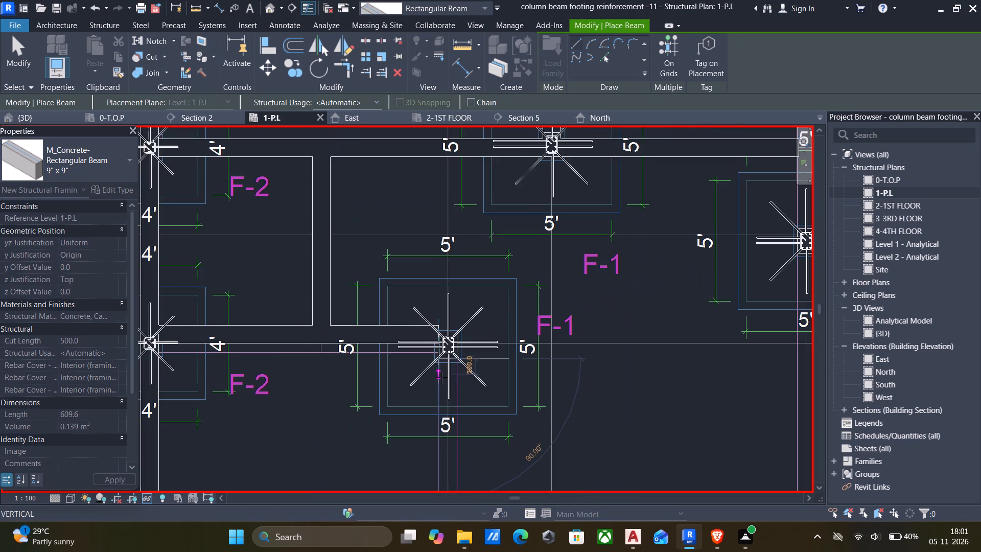
{"action": "middle_click_drag", "start_coordinate": [442, 382], "coordinate": [439, 270]}
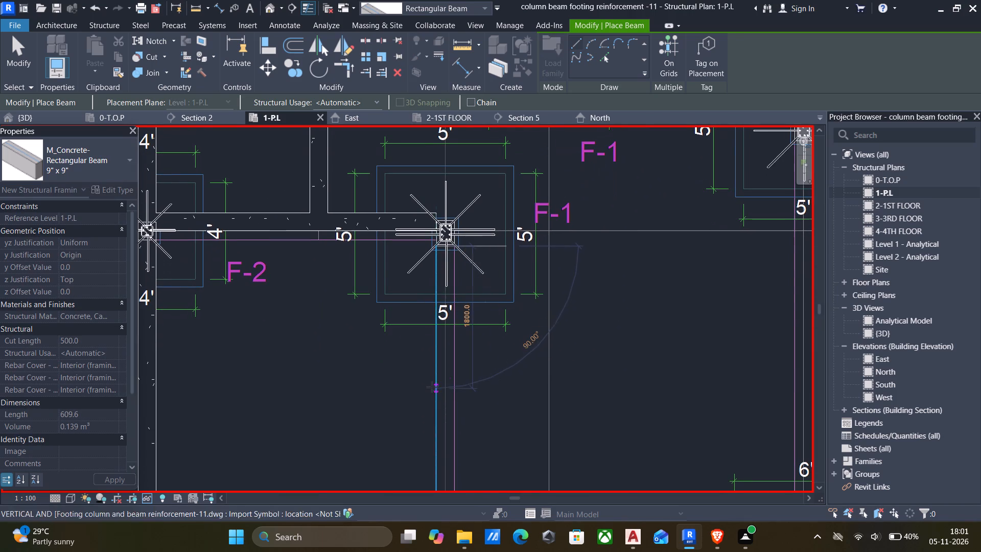
{"action": "scroll", "coordinate": [427, 400], "scroll_direction": "down", "scroll_amount": 7}
{"action": "middle_click_drag", "start_coordinate": [432, 392], "coordinate": [435, 342]}
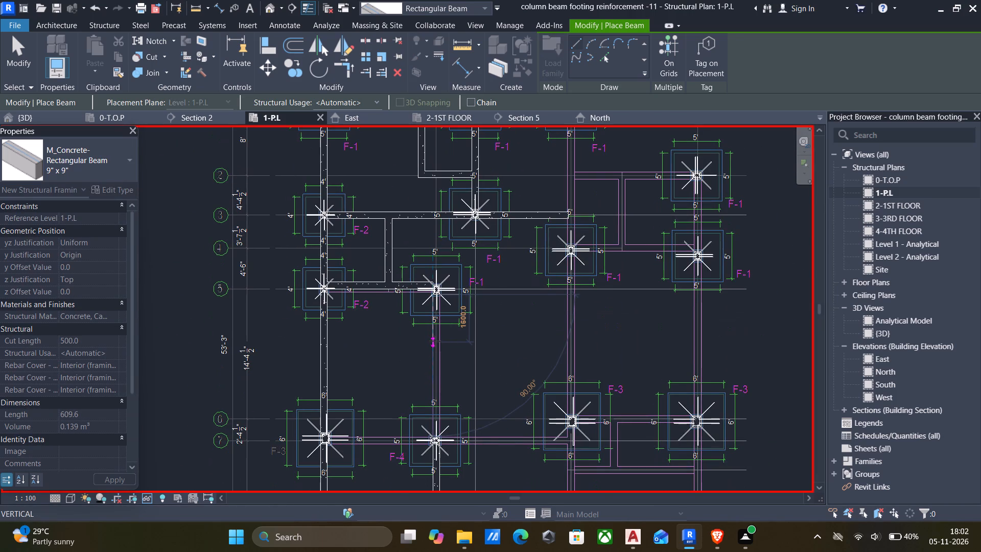
{"action": "scroll", "coordinate": [436, 423], "scroll_direction": "up", "scroll_amount": 4}
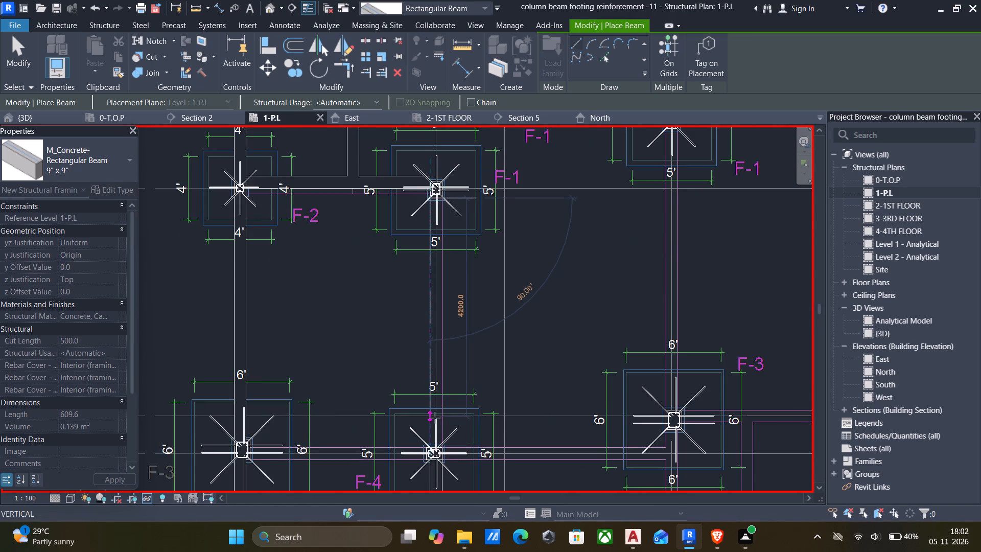
{"action": "scroll", "coordinate": [435, 440], "scroll_direction": "up", "scroll_amount": 5}
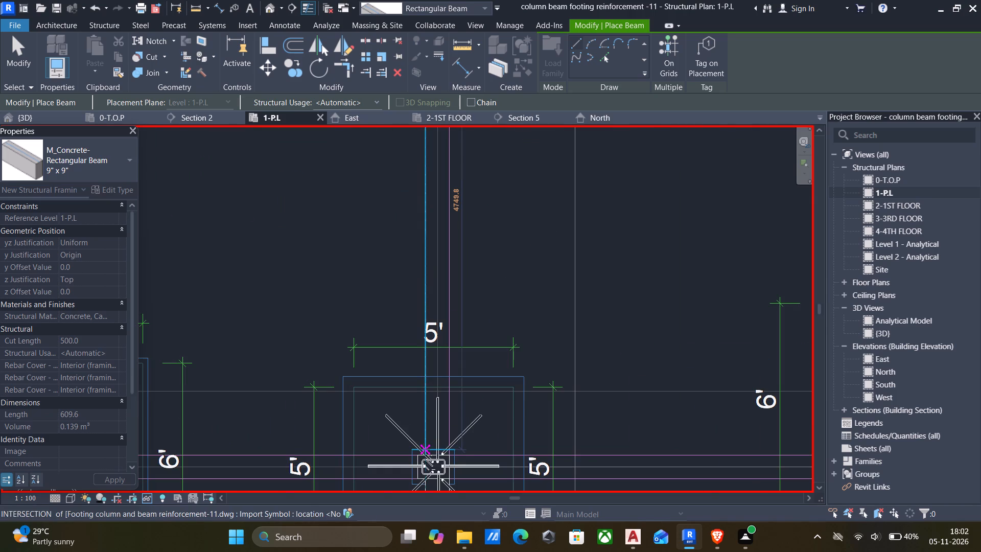
{"action": "left_click", "coordinate": [424, 449]}
{"action": "key", "text": "Escape"}
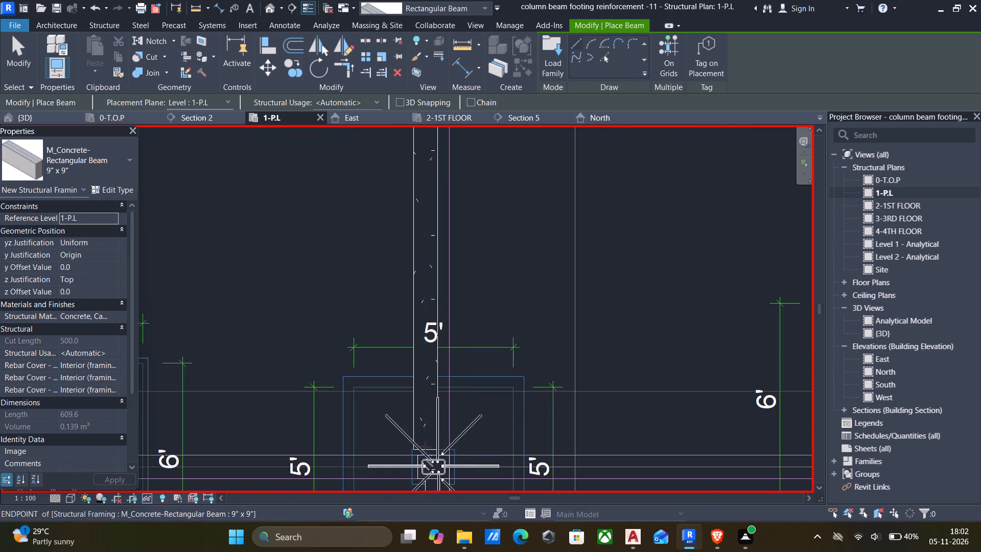
{"action": "key", "text": "Escape"}
Align the grid B beam between grids 5 and 7 with its DWG beam line on the side facing away from grid A.
{"action": "key", "text": "a"}
{"action": "key", "text": "l"}
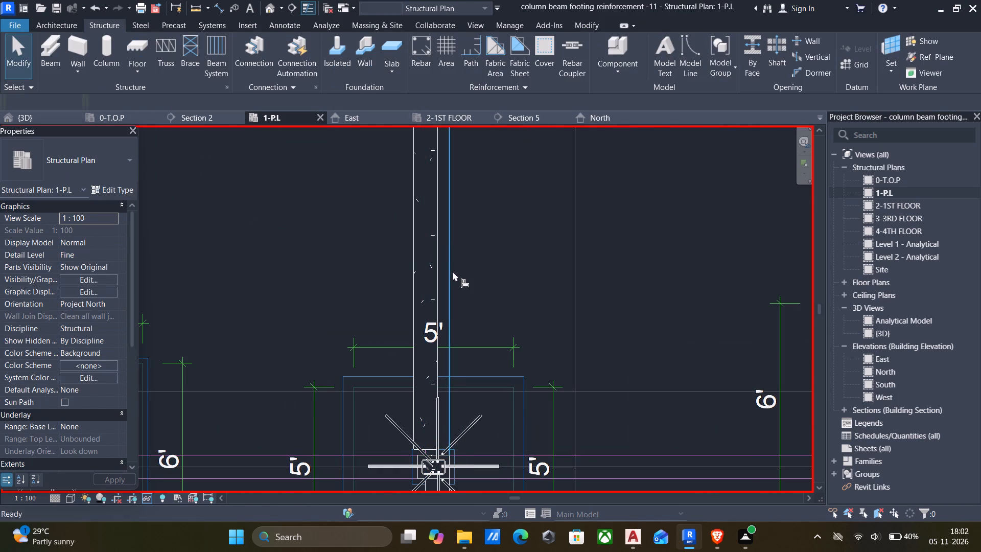
{"action": "left_click", "coordinate": [449, 254]}
{"action": "left_click", "coordinate": [441, 260]}
Align the lower edge of the grid 5 beam with the lower DWG beam line.
{"action": "scroll", "coordinate": [435, 260], "scroll_direction": "down", "scroll_amount": 6}
{"action": "middle_click_drag", "start_coordinate": [405, 259], "coordinate": [436, 374]}
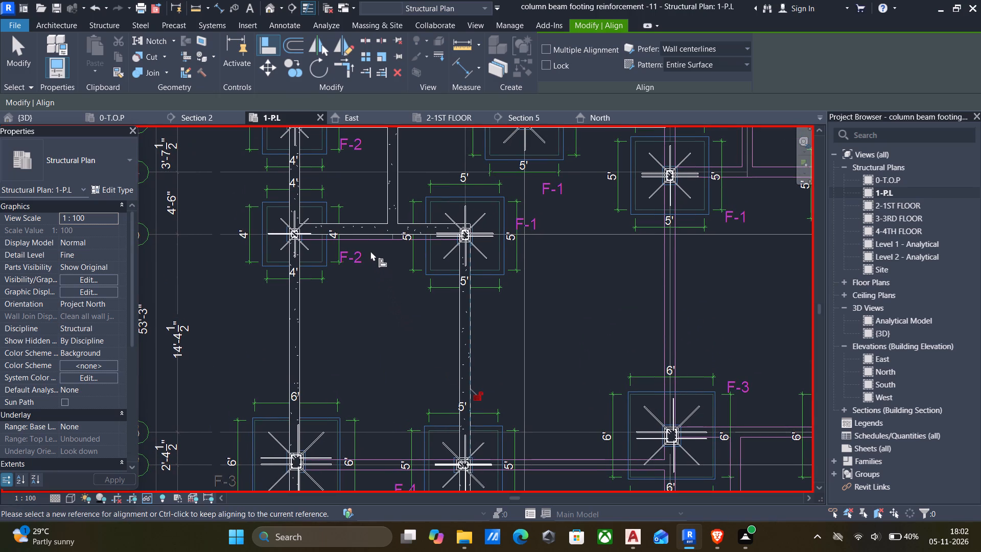
{"action": "scroll", "coordinate": [370, 239], "scroll_direction": "up", "scroll_amount": 4}
{"action": "left_click", "coordinate": [369, 242]}
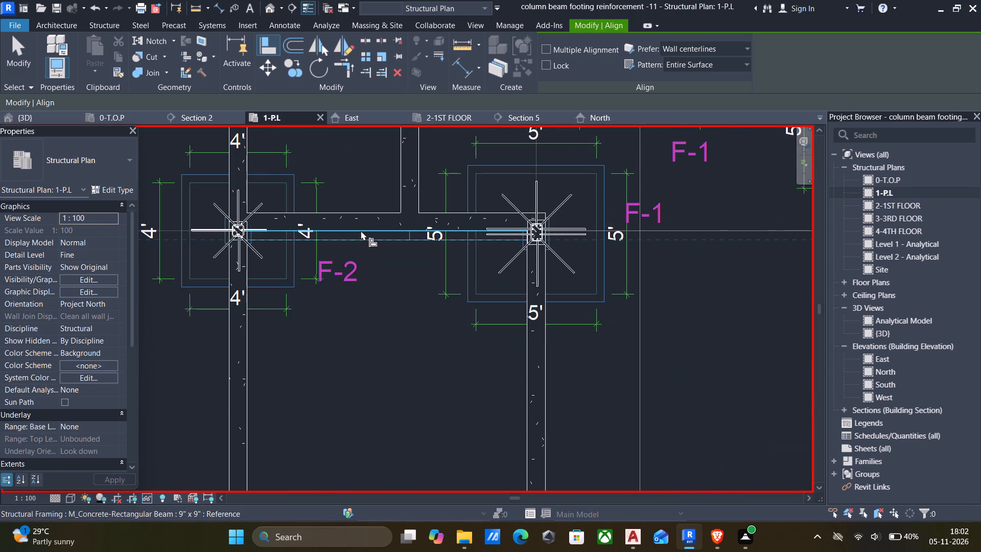
{"action": "left_click", "coordinate": [360, 230]}
{"action": "scroll", "coordinate": [368, 250], "scroll_direction": "down", "scroll_amount": 6}
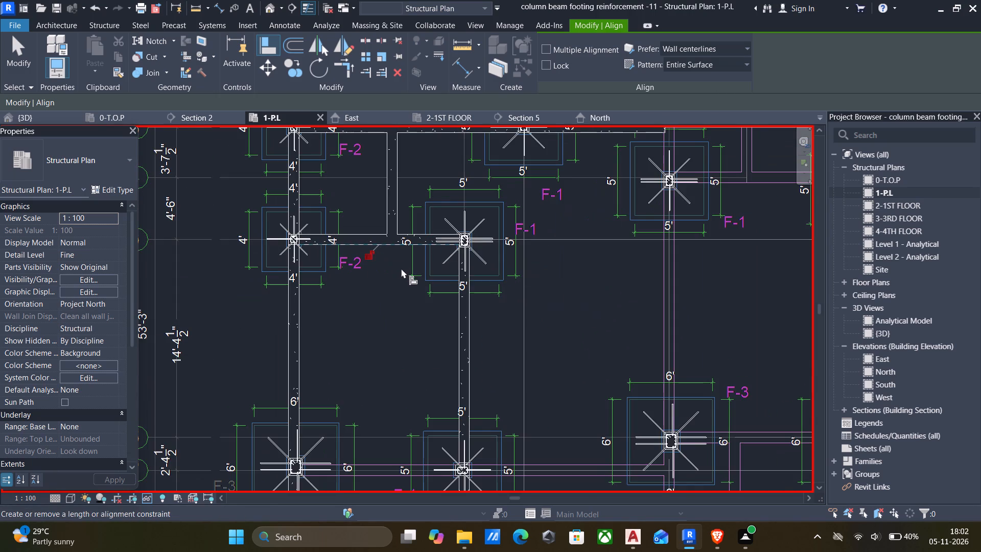
{"action": "scroll", "coordinate": [401, 268], "scroll_direction": "down", "scroll_amount": 4}
{"action": "scroll", "coordinate": [373, 300], "scroll_direction": "down", "scroll_amount": 3}
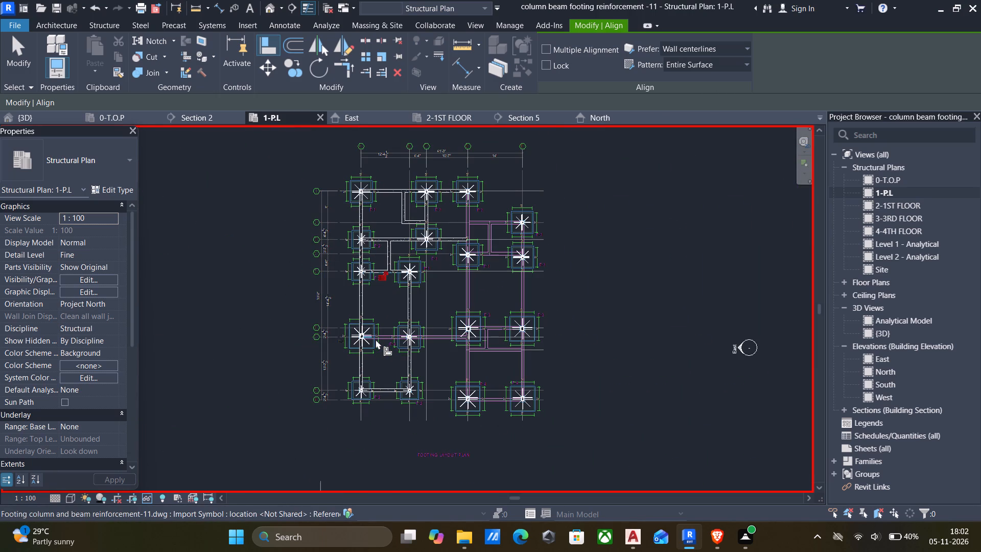
{"action": "key", "text": "Escape"}
{"action": "scroll", "coordinate": [389, 395], "scroll_direction": "up", "scroll_amount": 7}
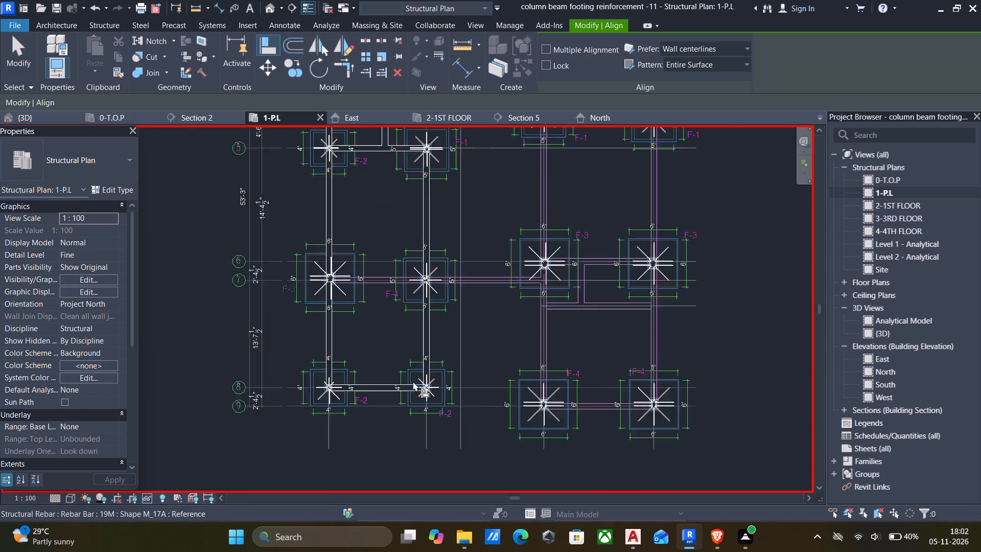
{"action": "scroll", "coordinate": [413, 381], "scroll_direction": "up", "scroll_amount": 2}
{"action": "scroll", "coordinate": [446, 402], "scroll_direction": "down", "scroll_amount": 3}
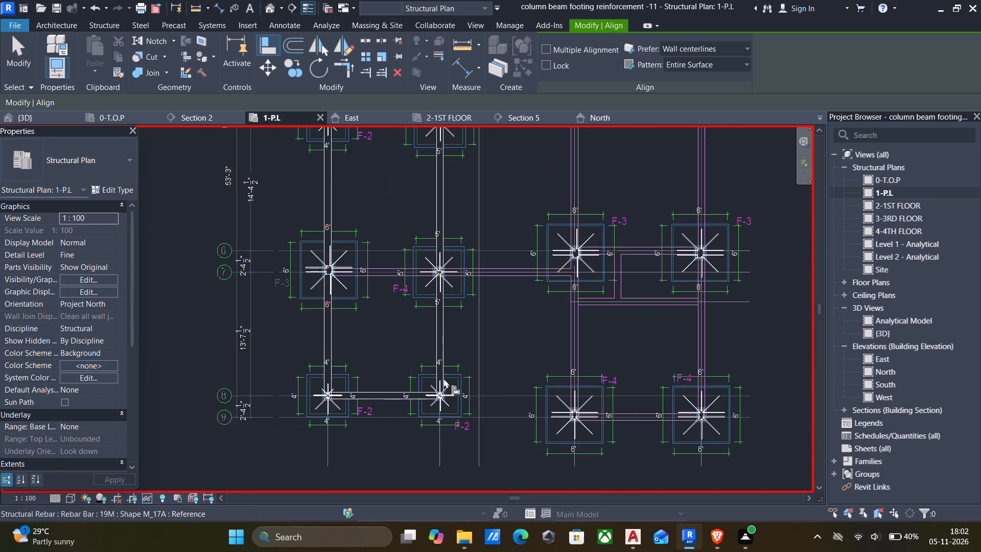
{"action": "key", "text": "Escape"}
Draw a 9" x 9" beam about 8000 mm long along grid 7, from the grid A F-3 column past the F-4 column to the next F-3 column line.
{"action": "left_click", "coordinate": [438, 332]}
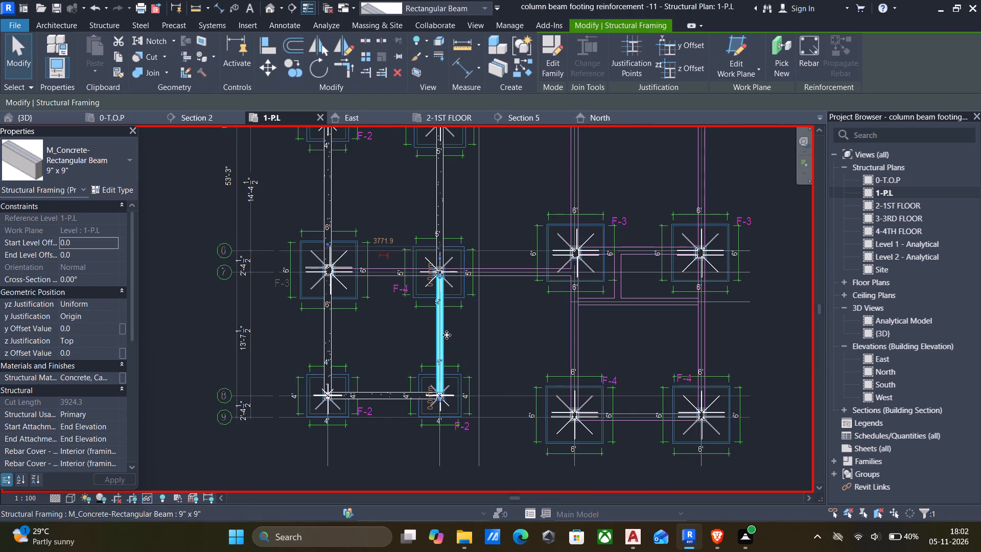
{"action": "key", "text": "c"}
{"action": "key", "text": "s"}
{"action": "scroll", "coordinate": [344, 276], "scroll_direction": "up", "scroll_amount": 7}
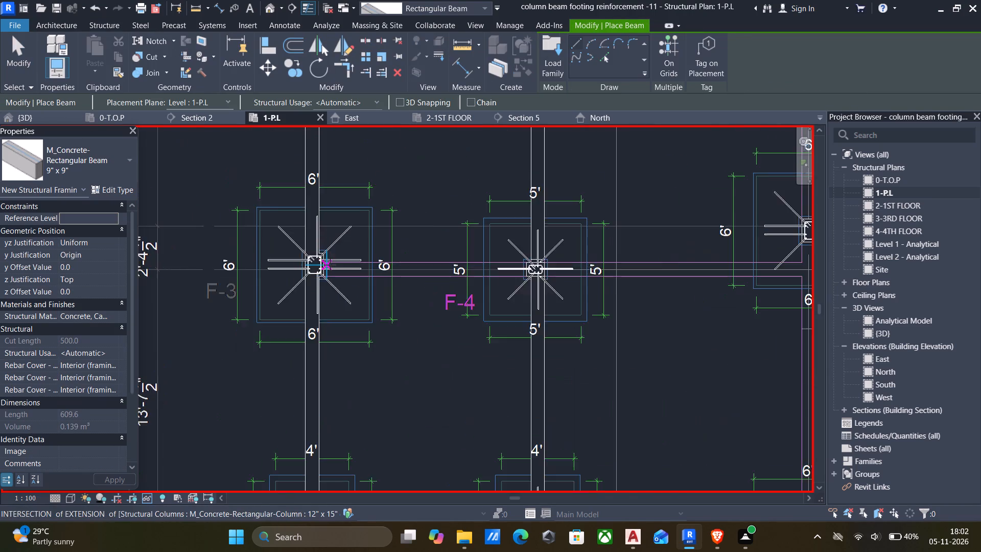
{"action": "scroll", "coordinate": [330, 265], "scroll_direction": "up", "scroll_amount": 7}
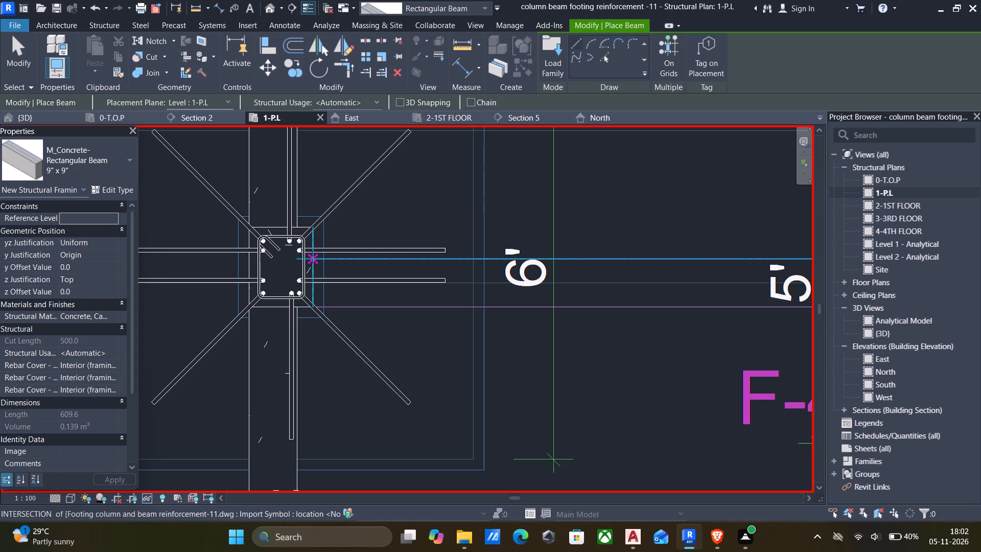
{"action": "left_click", "coordinate": [311, 258]}
{"action": "scroll", "coordinate": [395, 263], "scroll_direction": "down", "scroll_amount": 4}
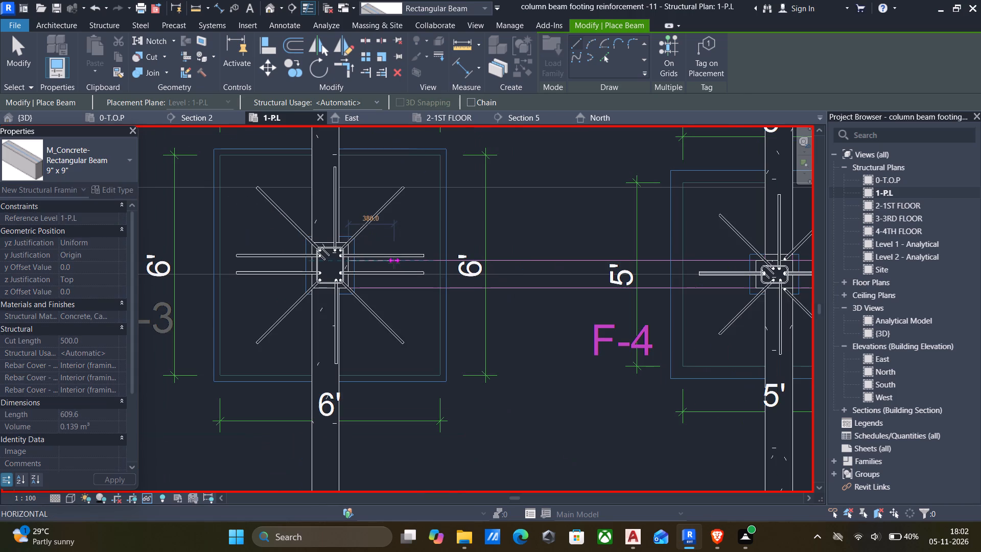
{"action": "scroll", "coordinate": [411, 267], "scroll_direction": "down", "scroll_amount": 4}
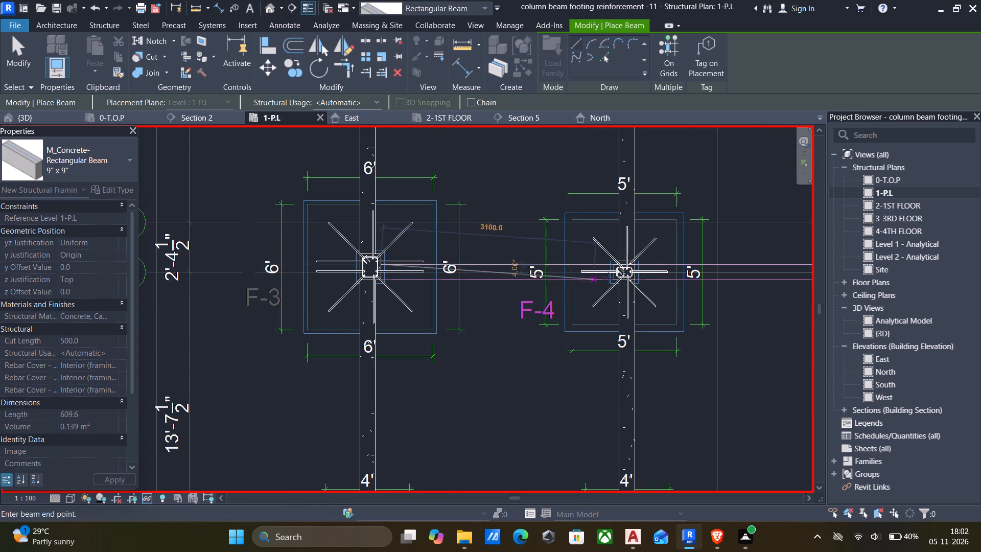
{"action": "scroll", "coordinate": [634, 272], "scroll_direction": "up", "scroll_amount": 9}
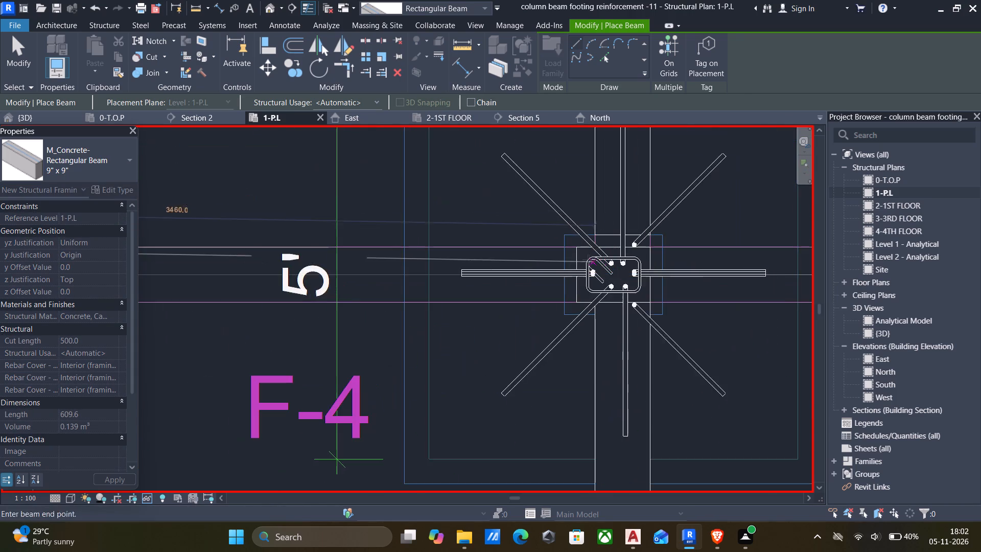
{"action": "scroll", "coordinate": [581, 259], "scroll_direction": "down", "scroll_amount": 18}
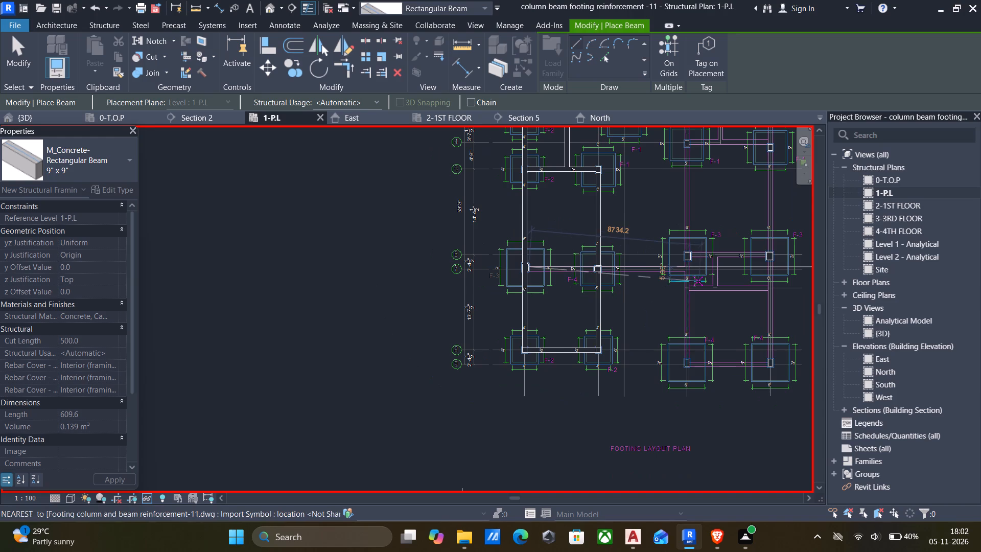
{"action": "middle_click_drag", "start_coordinate": [672, 284], "coordinate": [510, 296]}
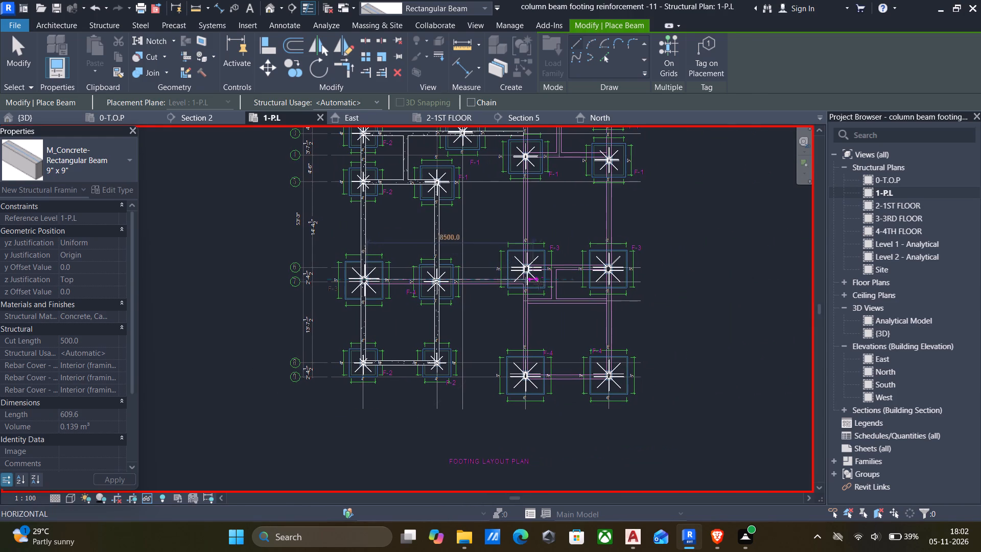
{"action": "scroll", "coordinate": [491, 269], "scroll_direction": "up", "scroll_amount": 8}
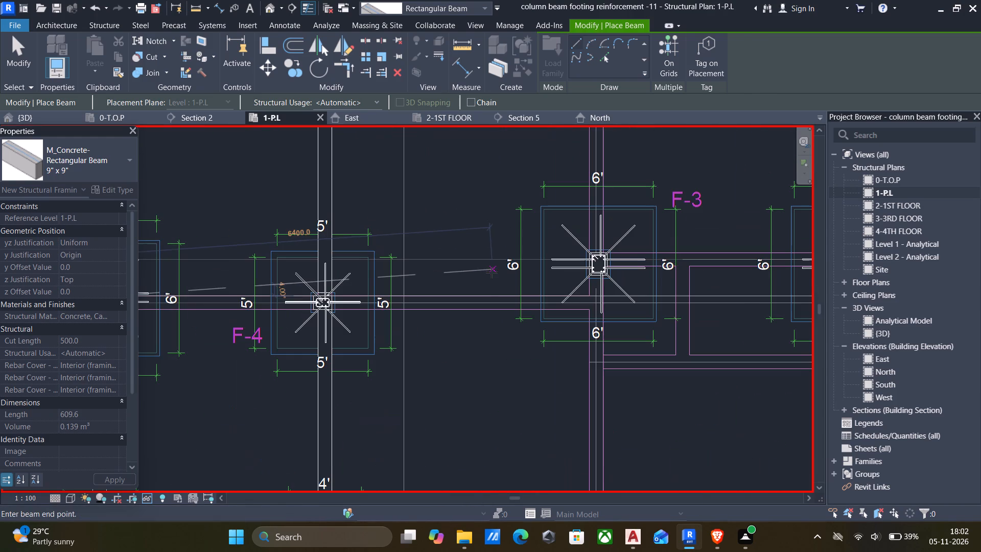
{"action": "left_click", "coordinate": [590, 296]}
{"action": "key", "text": "Escape"}
{"action": "key", "text": "Escape"}
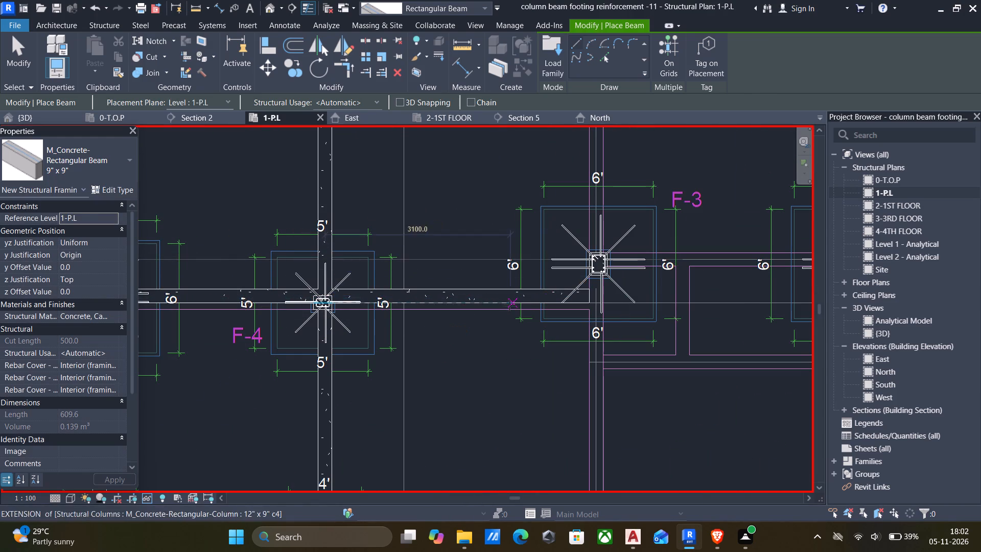
Align the lower edge of the grid 7 beam with the lower DWG beam line.
{"action": "type", "text": "al"}
{"action": "left_click", "coordinate": [486, 311]}
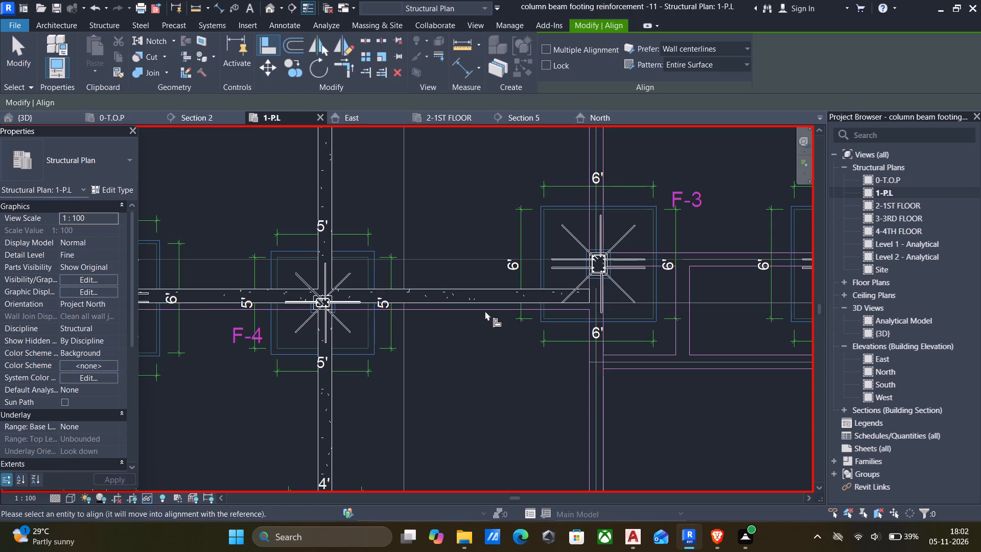
{"action": "left_click", "coordinate": [481, 304]}
{"action": "scroll", "coordinate": [483, 307], "scroll_direction": "down", "scroll_amount": 5}
{"action": "key", "text": "Escape"}
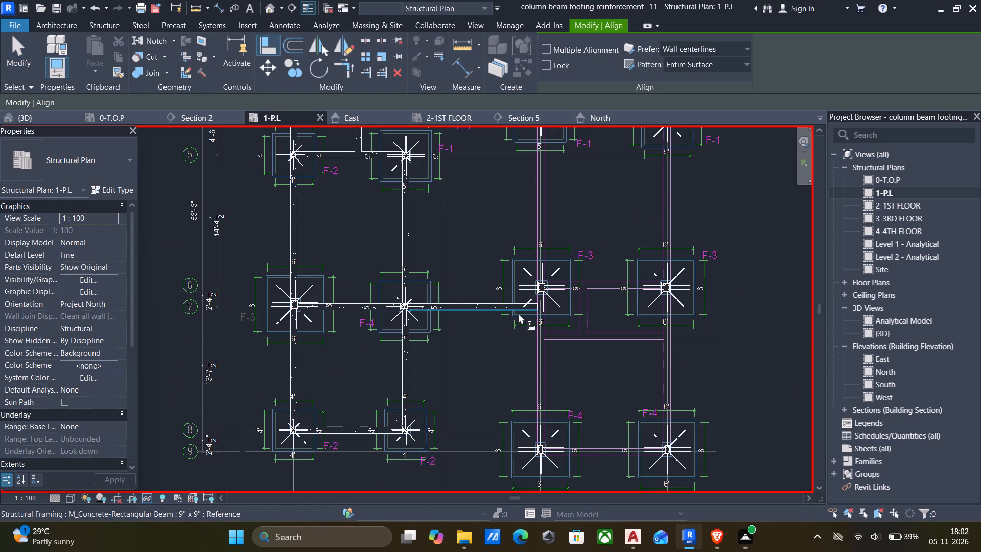
{"action": "key", "text": "Escape"}
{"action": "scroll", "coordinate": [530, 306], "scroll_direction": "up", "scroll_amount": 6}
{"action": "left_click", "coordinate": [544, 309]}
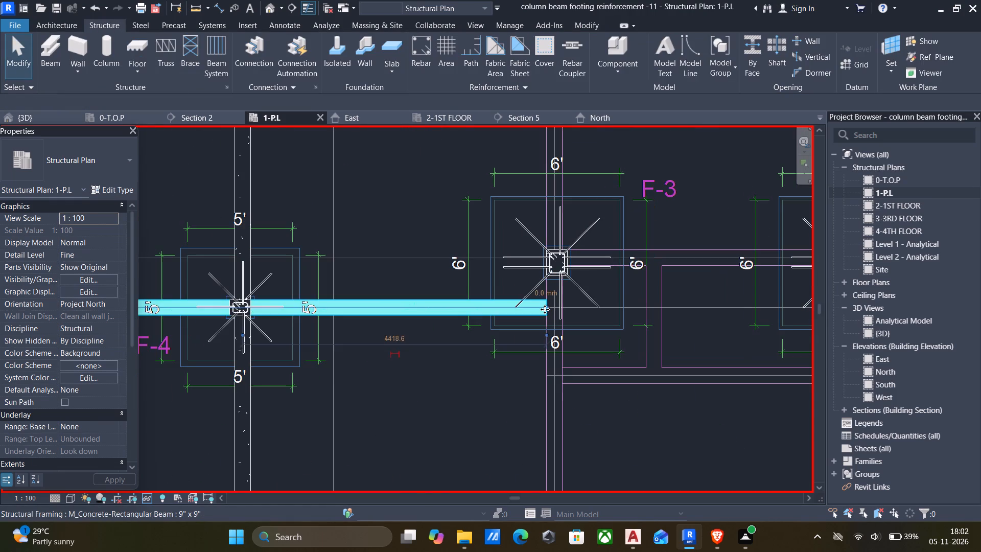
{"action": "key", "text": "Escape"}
Draw a 9" x 9" beam about 15700 mm long from the last F-1 column on grid 1 down the DWG beam line to the F-4 column at grid 9.
{"action": "scroll", "coordinate": [537, 319], "scroll_direction": "down", "scroll_amount": 5}
{"action": "scroll", "coordinate": [454, 317], "scroll_direction": "down", "scroll_amount": 4}
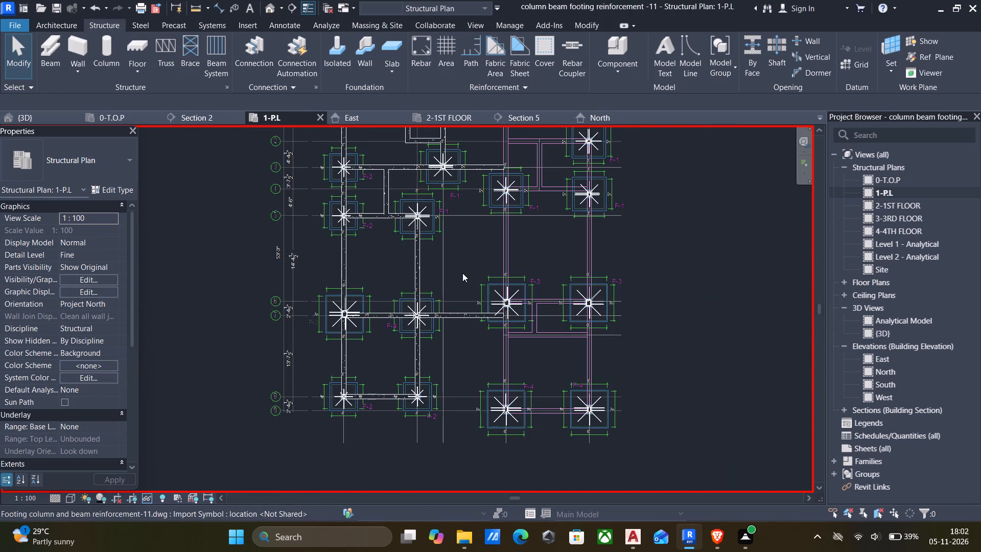
{"action": "scroll", "coordinate": [481, 271], "scroll_direction": "down", "scroll_amount": 2}
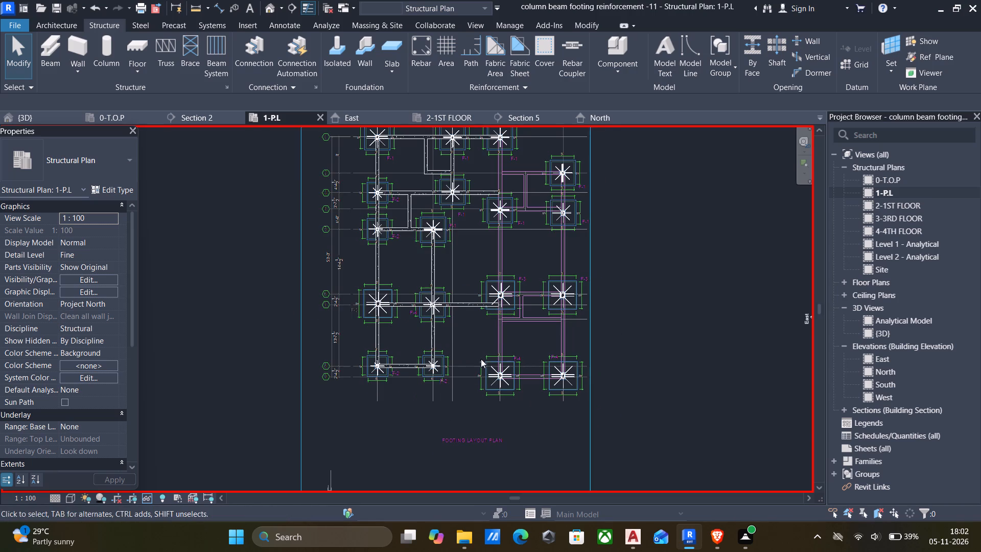
{"action": "scroll", "coordinate": [468, 363], "scroll_direction": "up", "scroll_amount": 5}
{"action": "scroll", "coordinate": [536, 358], "scroll_direction": "down", "scroll_amount": 5}
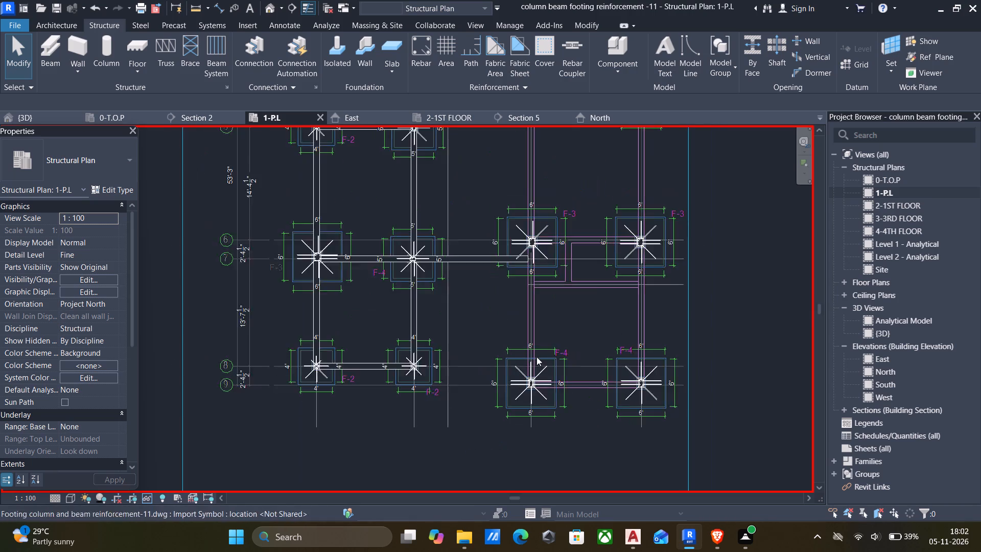
{"action": "scroll", "coordinate": [536, 357], "scroll_direction": "down", "scroll_amount": 1}
{"action": "middle_click_drag", "start_coordinate": [516, 324], "coordinate": [516, 367]}
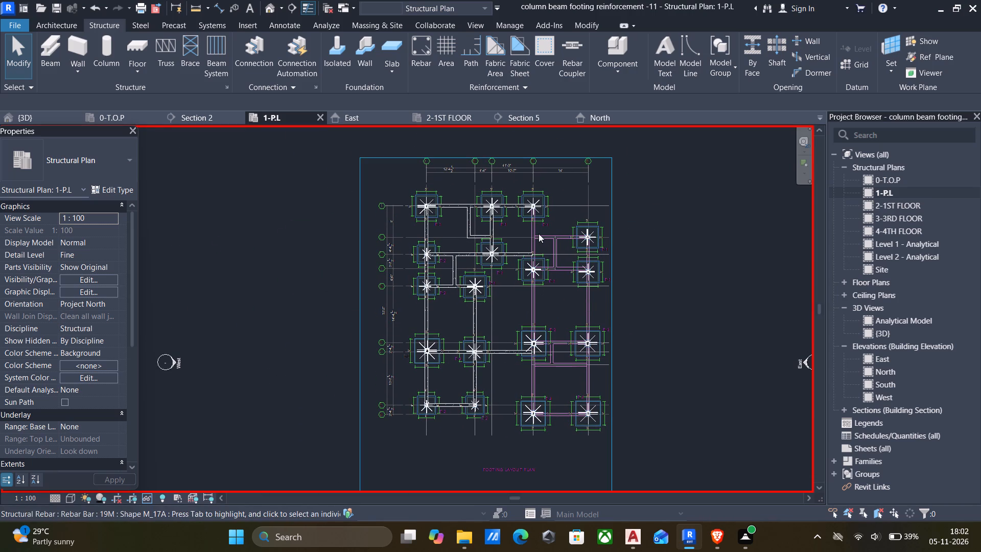
{"action": "scroll", "coordinate": [539, 234], "scroll_direction": "up", "scroll_amount": 3}
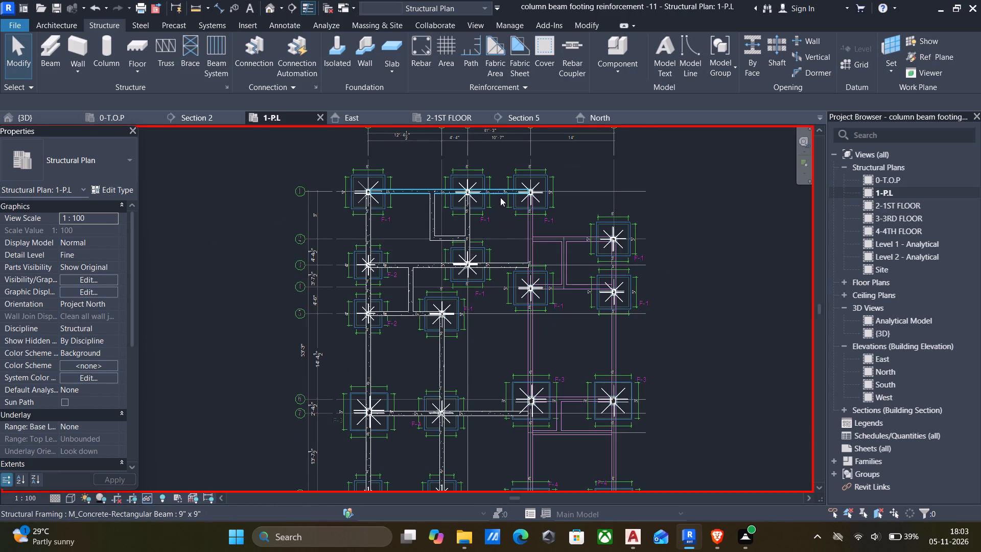
{"action": "left_click", "coordinate": [500, 195]}
{"action": "key", "text": "c"}
{"action": "key", "text": "s"}
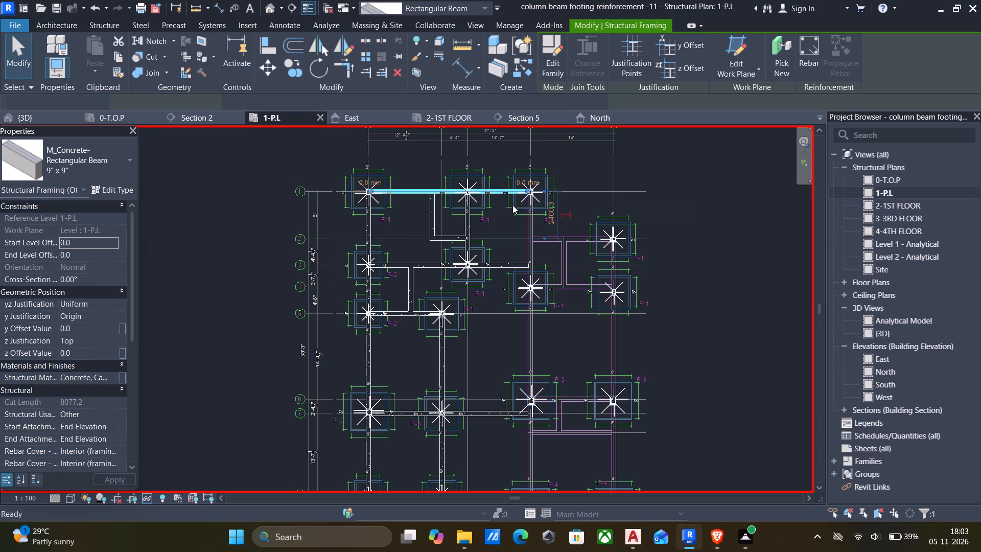
{"action": "scroll", "coordinate": [529, 196], "scroll_direction": "up", "scroll_amount": 16}
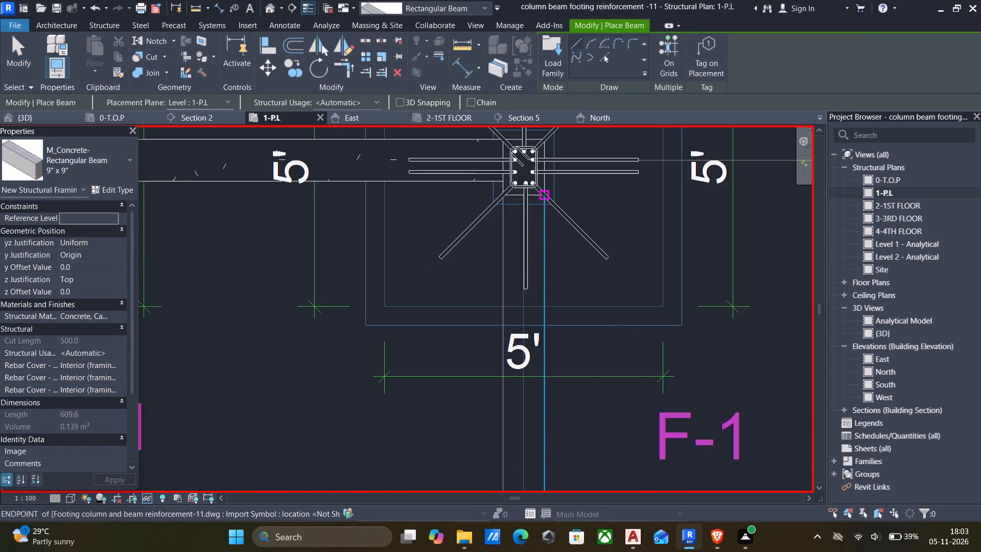
{"action": "scroll", "coordinate": [549, 202], "scroll_direction": "up", "scroll_amount": 4}
{"action": "left_click", "coordinate": [545, 191]}
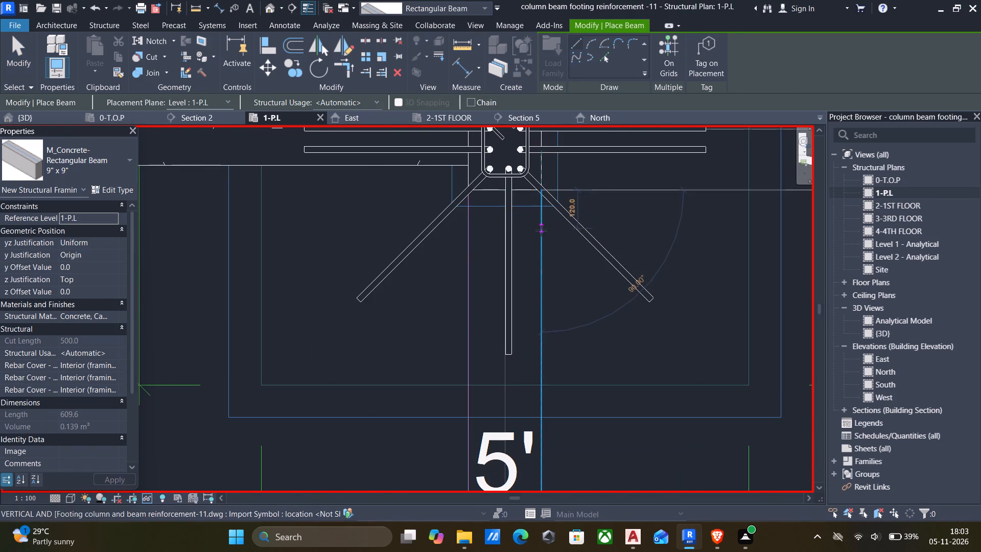
{"action": "scroll", "coordinate": [541, 234], "scroll_direction": "down", "scroll_amount": 14}
{"action": "scroll", "coordinate": [542, 246], "scroll_direction": "down", "scroll_amount": 13}
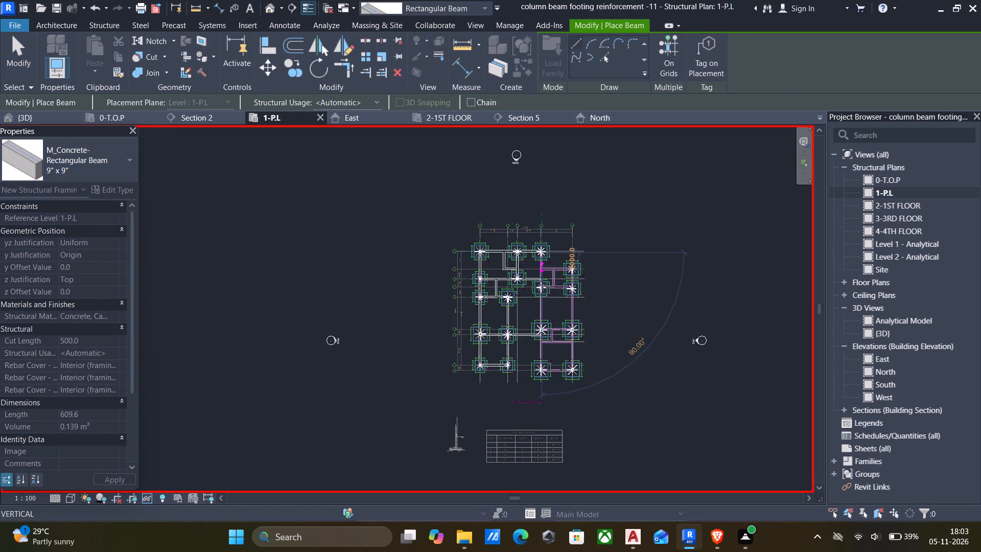
{"action": "scroll", "coordinate": [541, 358], "scroll_direction": "up", "scroll_amount": 5}
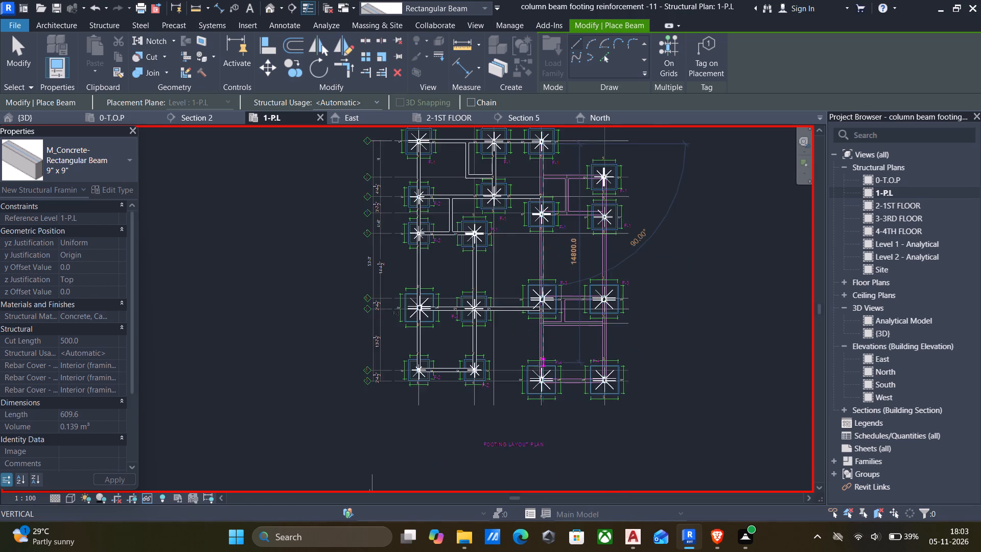
{"action": "scroll", "coordinate": [539, 367], "scroll_direction": "up", "scroll_amount": 16}
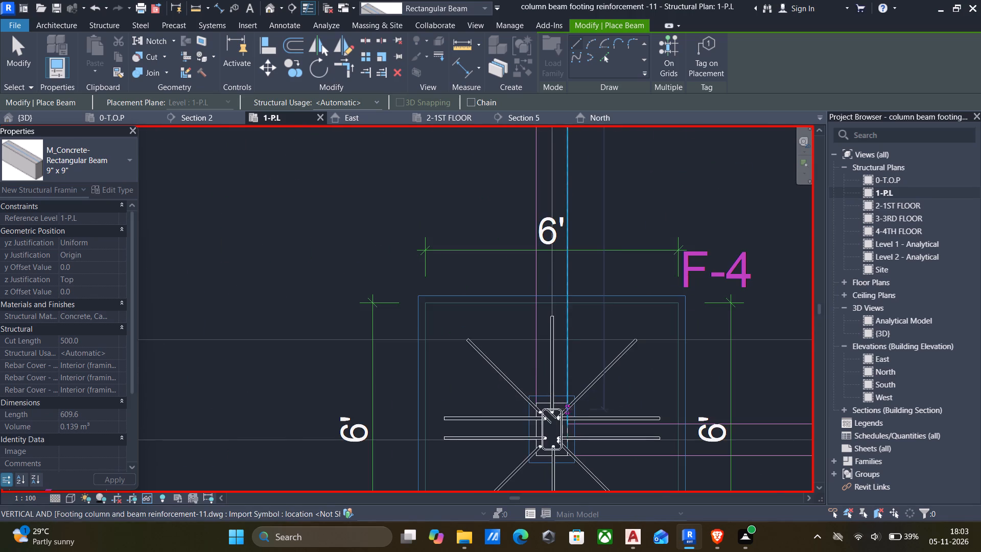
{"action": "scroll", "coordinate": [568, 408], "scroll_direction": "up", "scroll_amount": 7}
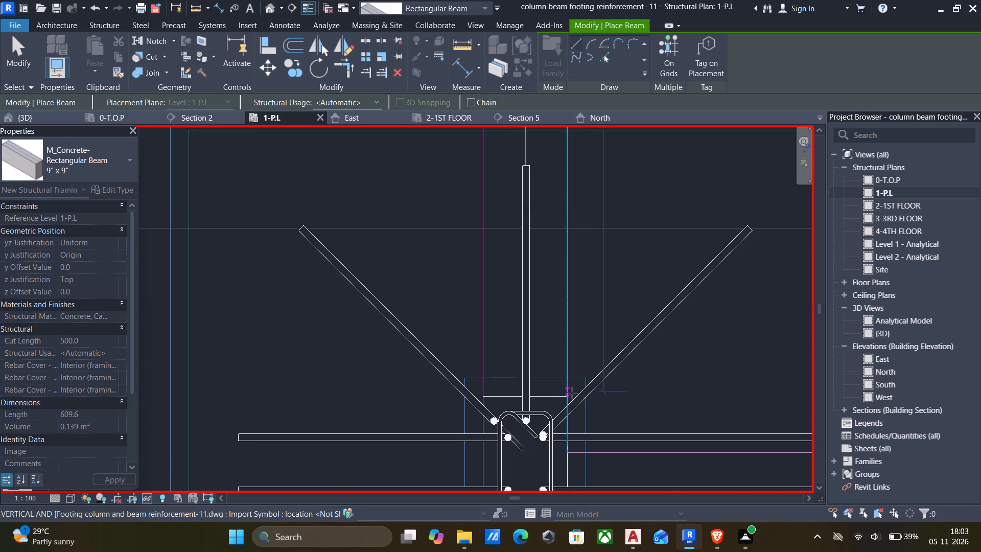
{"action": "left_click", "coordinate": [571, 379]}
{"action": "key", "text": "Escape"}
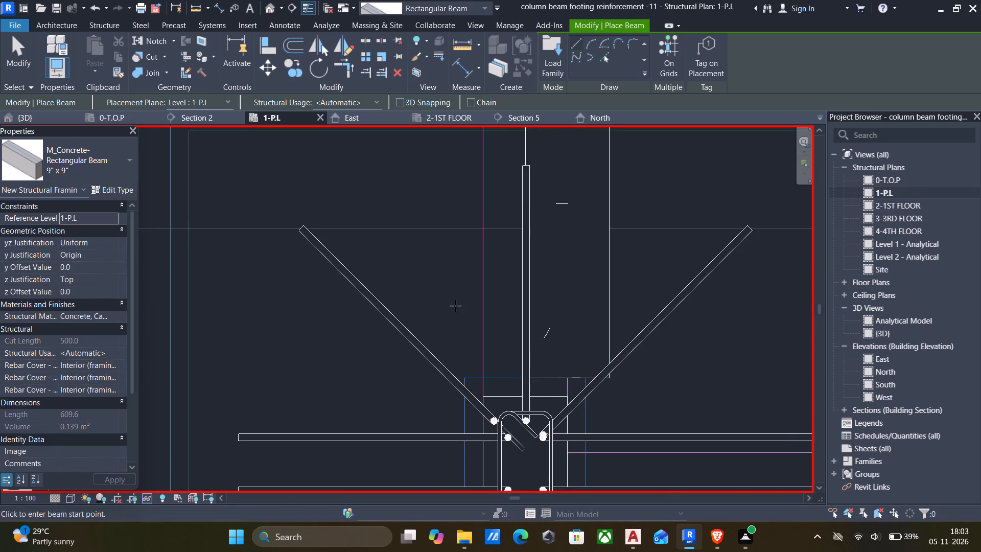
{"action": "key", "text": "Escape"}
Align the left edge of this long vertical beam with the left DWG beam line.
{"action": "key", "text": "a"}
{"action": "key", "text": "l"}
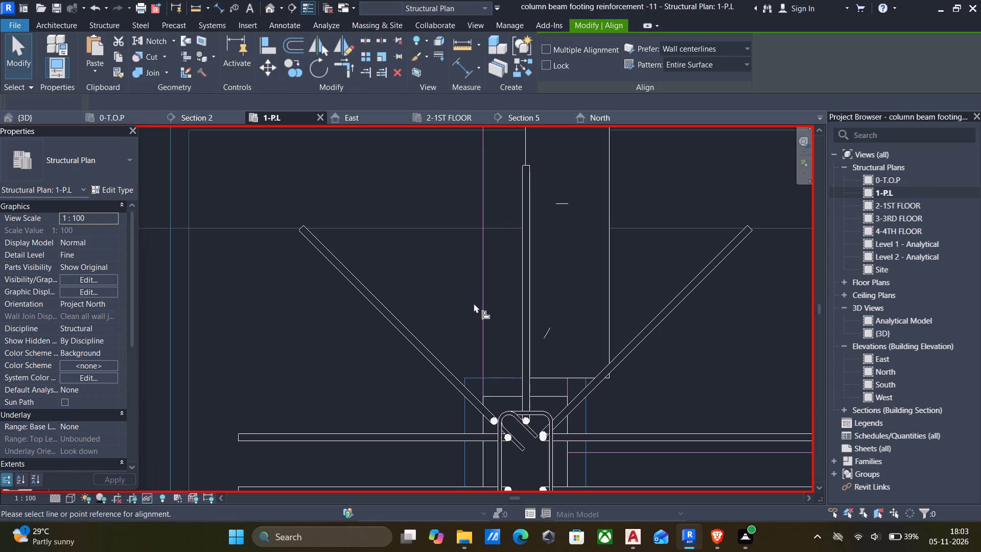
{"action": "left_click", "coordinate": [481, 303]}
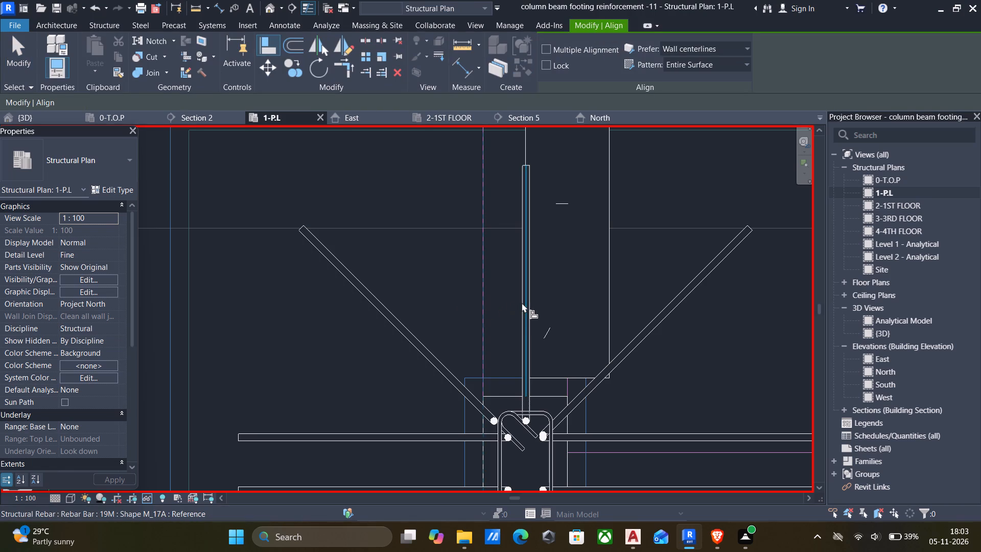
{"action": "scroll", "coordinate": [520, 302], "scroll_direction": "down", "scroll_amount": 4}
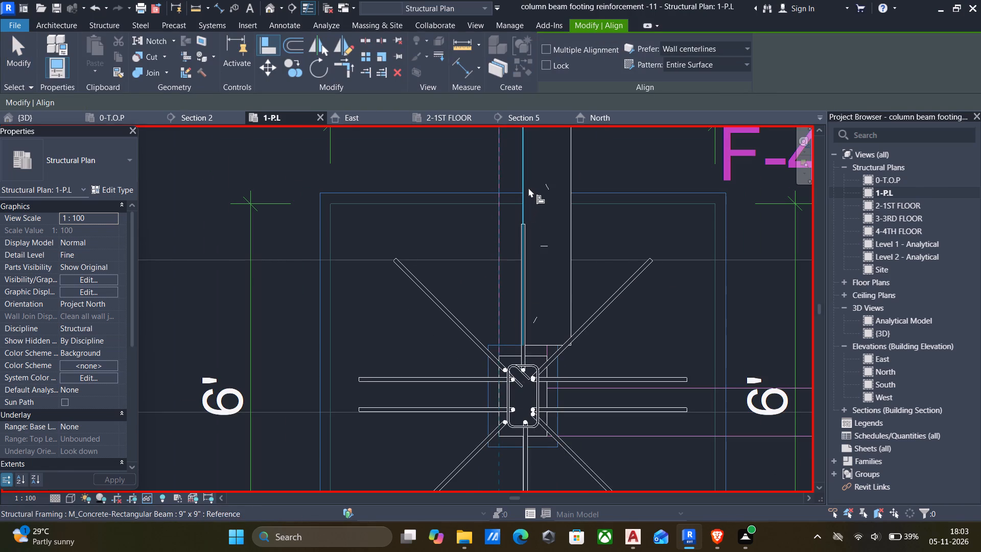
{"action": "left_click", "coordinate": [525, 186]}
{"action": "scroll", "coordinate": [537, 213], "scroll_direction": "down", "scroll_amount": 5}
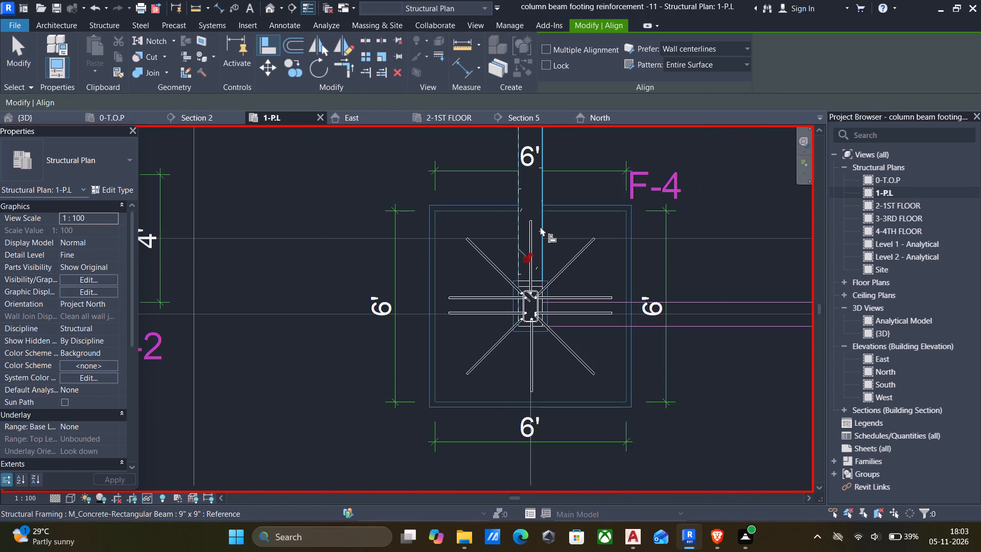
{"action": "key", "text": "Escape"}
{"action": "scroll", "coordinate": [539, 282], "scroll_direction": "up", "scroll_amount": 5}
{"action": "key", "text": "Escape"}
Stretch the lower end of the long vertical beam to the upper face of the F-4 column.
{"action": "left_click", "coordinate": [544, 273]}
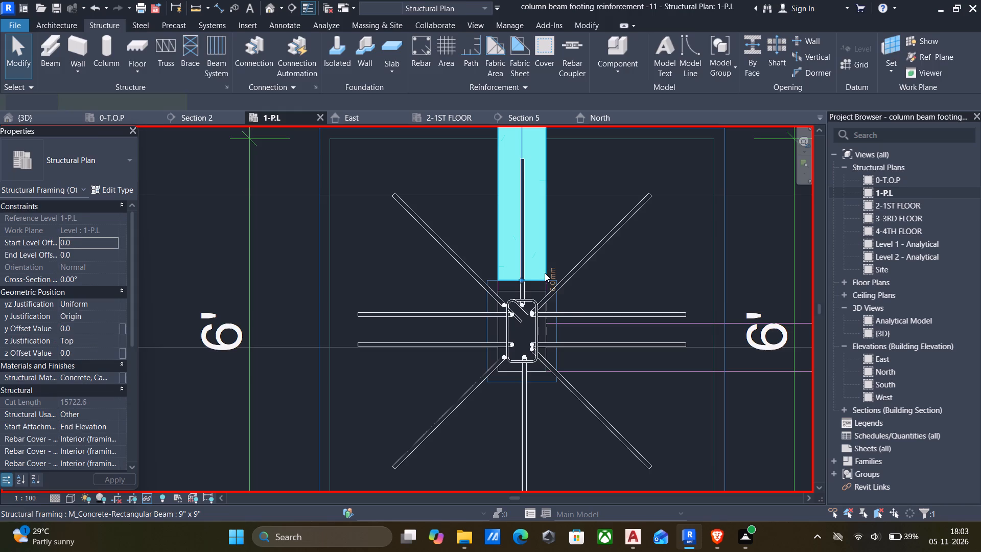
{"action": "scroll", "coordinate": [540, 278], "scroll_direction": "up", "scroll_amount": 3}
{"action": "left_click_drag", "start_coordinate": [513, 282], "coordinate": [512, 287]}
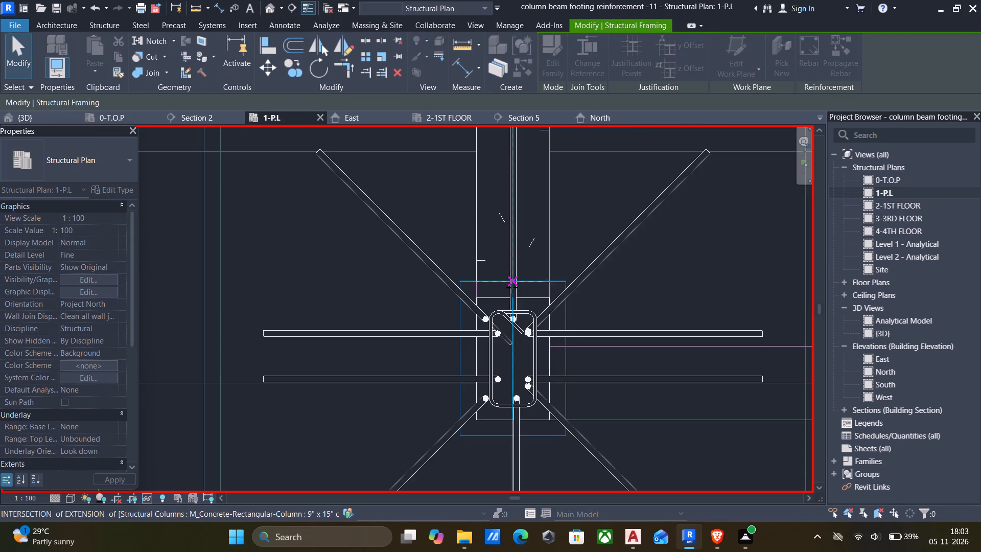
{"action": "left_click_drag", "start_coordinate": [512, 287], "coordinate": [512, 295]}
{"action": "scroll", "coordinate": [551, 284], "scroll_direction": "down", "scroll_amount": 6}
{"action": "key", "text": "Escape"}
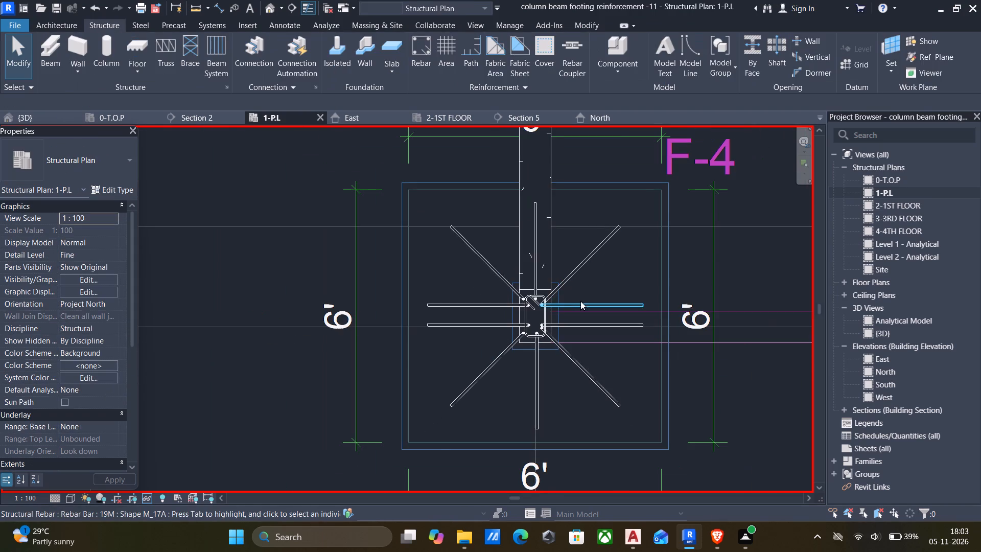
Draw a 9" x 9" beam about 4000 mm long along grid 9 between the two F-4 columns, following the lower DWG beam line.
{"action": "scroll", "coordinate": [581, 302], "scroll_direction": "down", "scroll_amount": 4}
{"action": "left_click", "coordinate": [564, 239]}
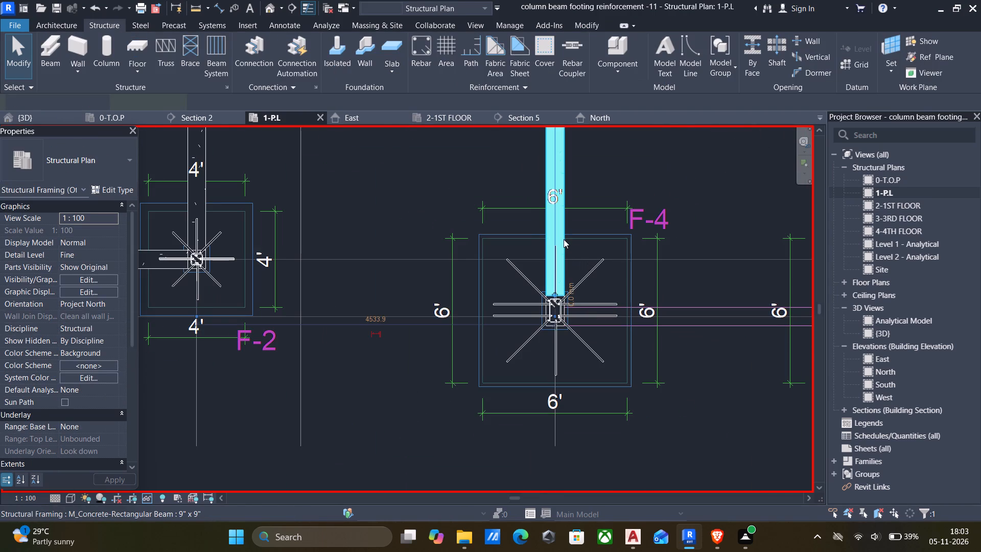
{"action": "key", "text": "c"}
{"action": "key", "text": "s"}
{"action": "scroll", "coordinate": [570, 321], "scroll_direction": "up", "scroll_amount": 10}
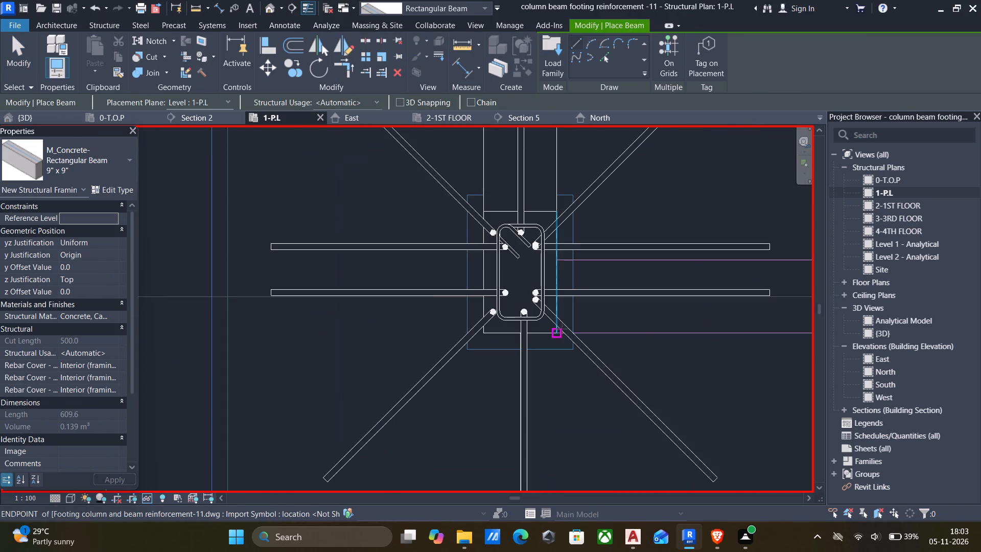
{"action": "scroll", "coordinate": [568, 338], "scroll_direction": "up", "scroll_amount": 4}
{"action": "left_click", "coordinate": [577, 330]}
{"action": "scroll", "coordinate": [592, 327], "scroll_direction": "down", "scroll_amount": 17}
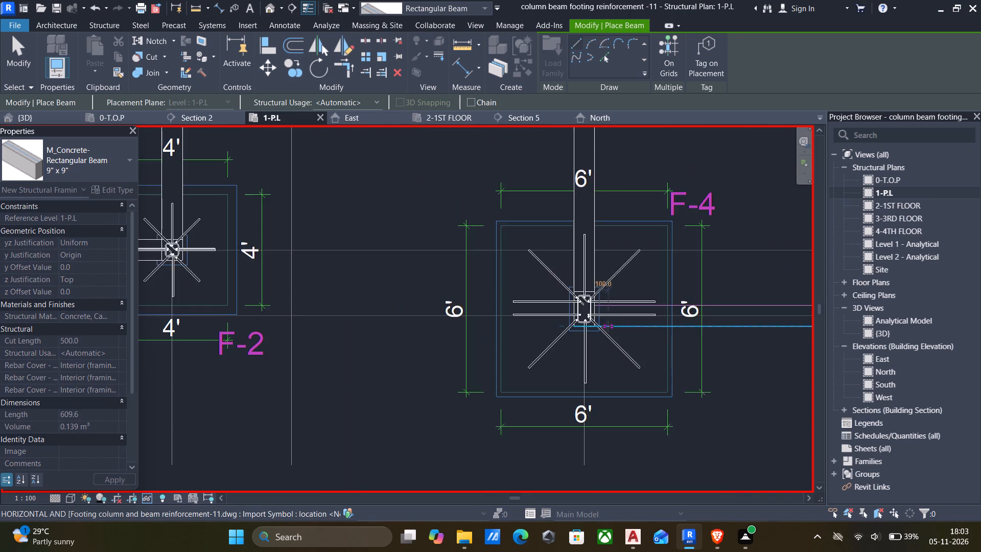
{"action": "scroll", "coordinate": [608, 326], "scroll_direction": "down", "scroll_amount": 9}
{"action": "scroll", "coordinate": [678, 328], "scroll_direction": "up", "scroll_amount": 16}
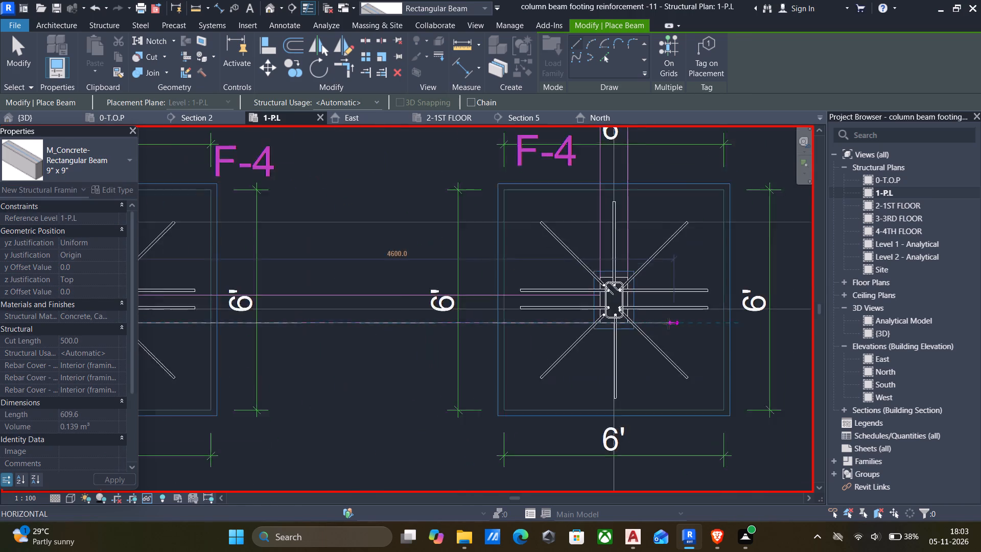
{"action": "scroll", "coordinate": [640, 320], "scroll_direction": "up", "scroll_amount": 5}
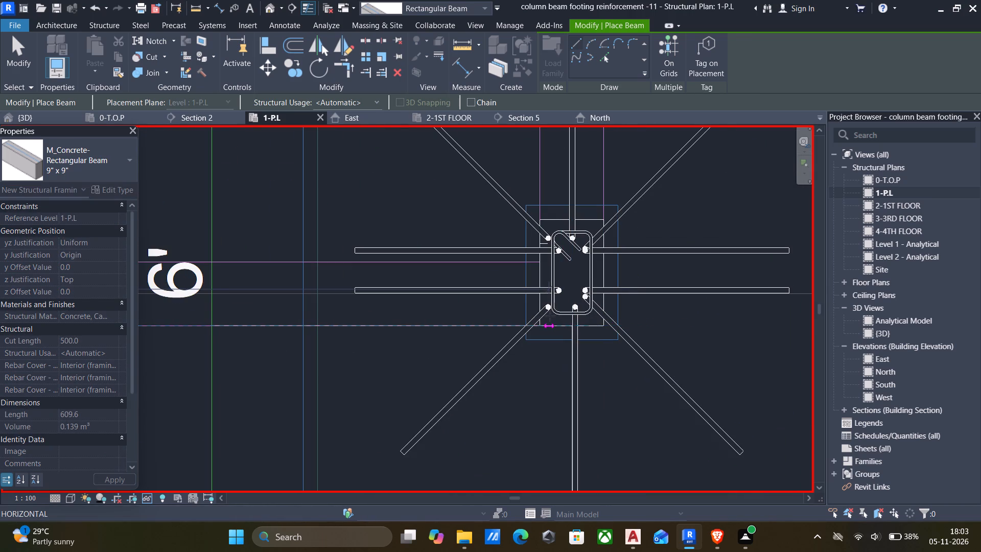
{"action": "left_click", "coordinate": [551, 319]}
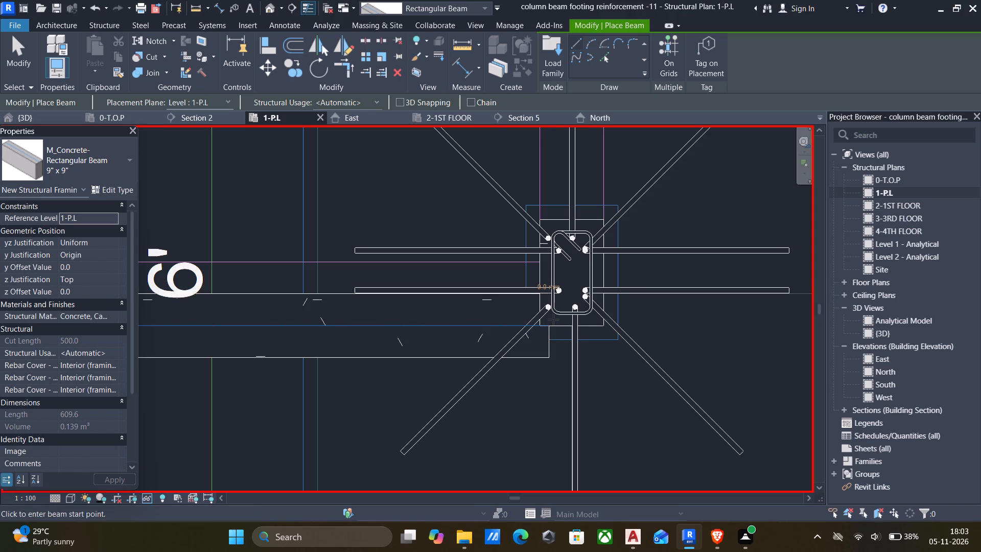
{"action": "key", "text": "Escape"}
{"action": "key", "text": "Escape"}
Align the upper edge of the grid 9 beam with the upper DWG beam line.
{"action": "key", "text": "a"}
{"action": "key", "text": "l"}
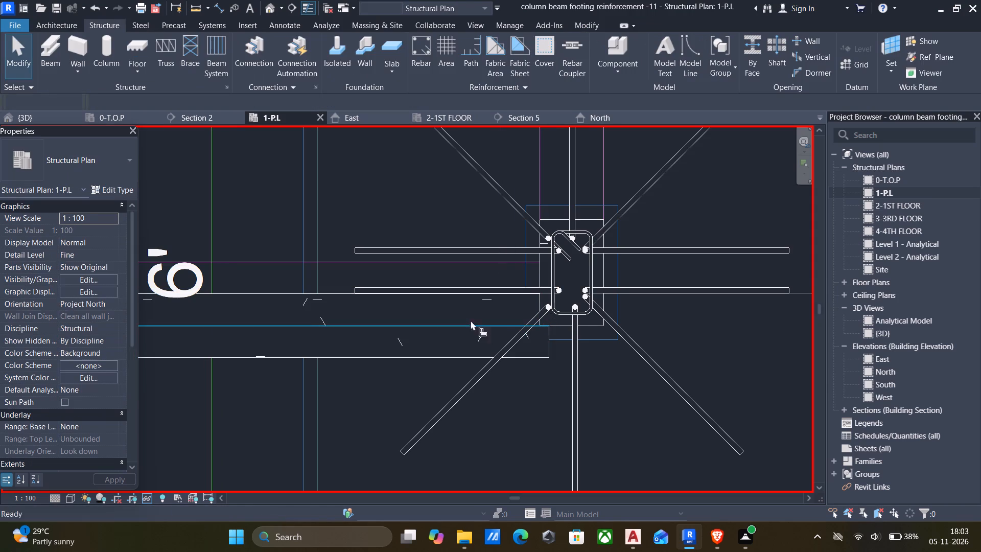
{"action": "left_click", "coordinate": [338, 261]}
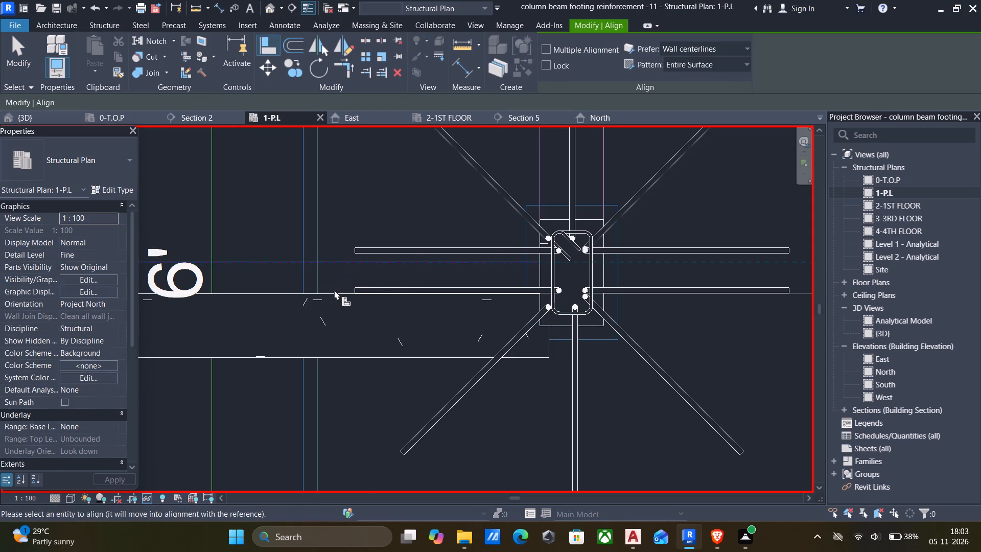
{"action": "left_click", "coordinate": [334, 292]}
{"action": "scroll", "coordinate": [378, 298], "scroll_direction": "down", "scroll_amount": 4}
{"action": "key", "text": "Escape"}
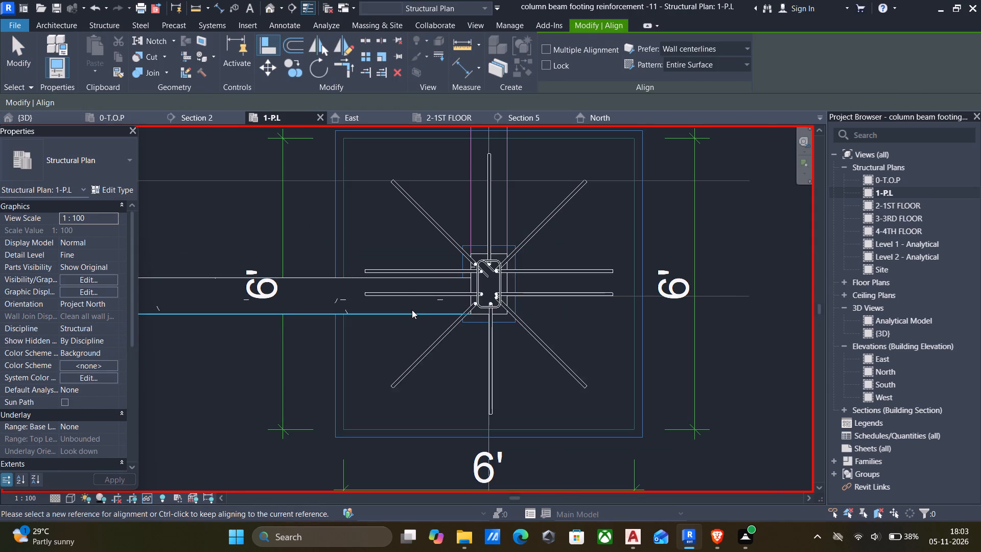
{"action": "key", "text": "Escape"}
{"action": "left_click", "coordinate": [412, 310]}
{"action": "key", "text": "Escape"}
Draw a vertical 9" x 9" beam from the F-4 column at the grid 9 beam up to the uppermost F-1 column, following the left DWG line.
{"action": "middle_click_drag", "start_coordinate": [452, 319], "coordinate": [538, 365]}
{"action": "scroll", "coordinate": [538, 365], "scroll_direction": "down", "scroll_amount": 4}
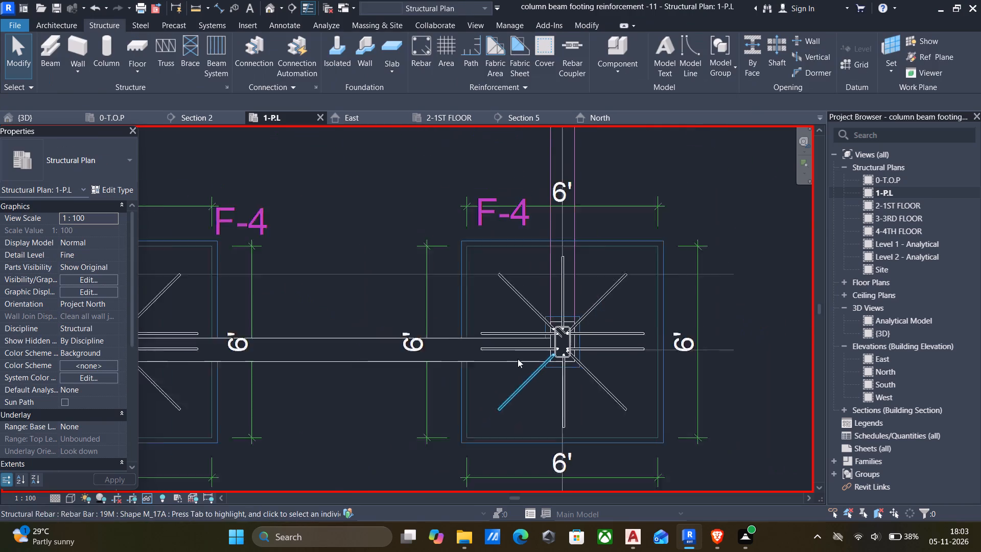
{"action": "scroll", "coordinate": [484, 358], "scroll_direction": "down", "scroll_amount": 4}
{"action": "left_click", "coordinate": [466, 357]}
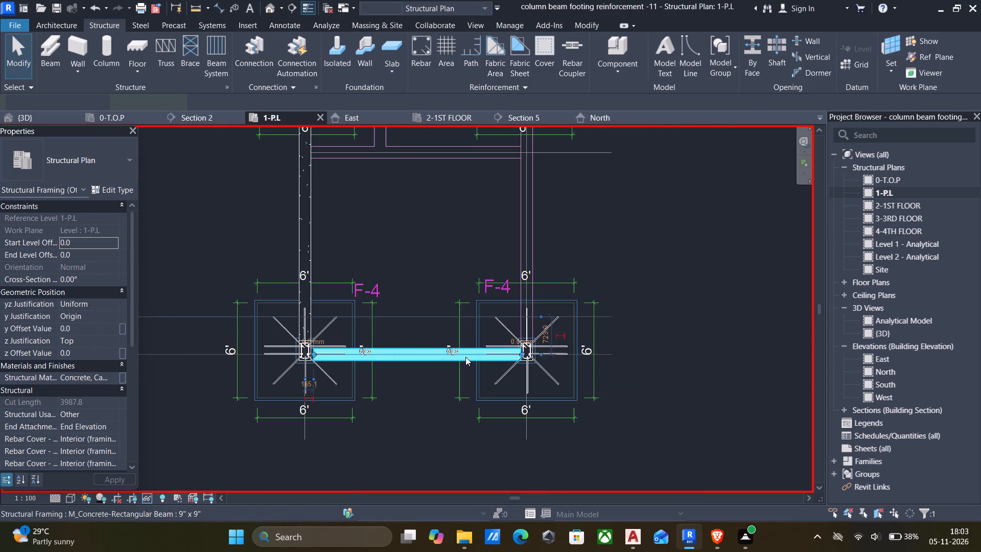
{"action": "type", "text": "cs"}
{"action": "scroll", "coordinate": [512, 330], "scroll_direction": "up", "scroll_amount": 4}
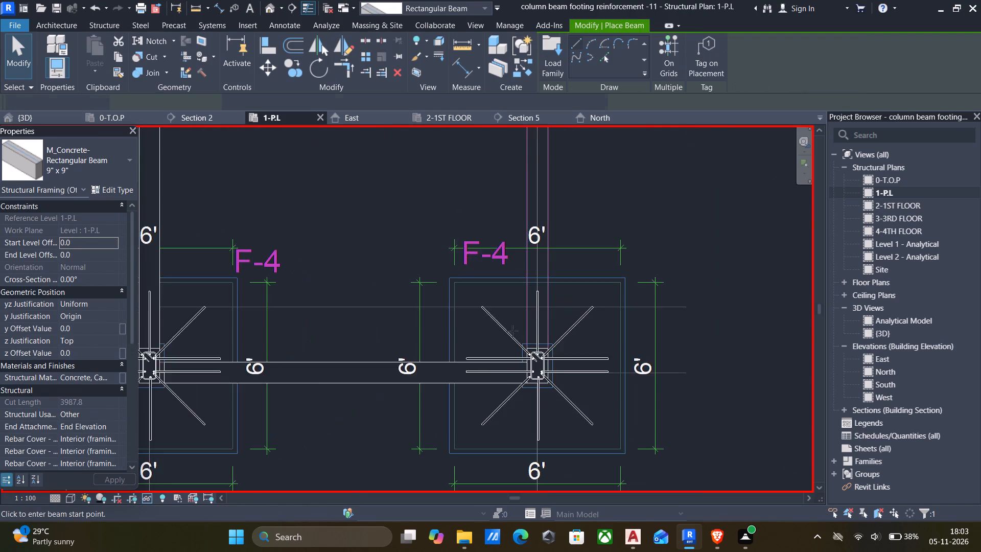
{"action": "scroll", "coordinate": [519, 334], "scroll_direction": "up", "scroll_amount": 10}
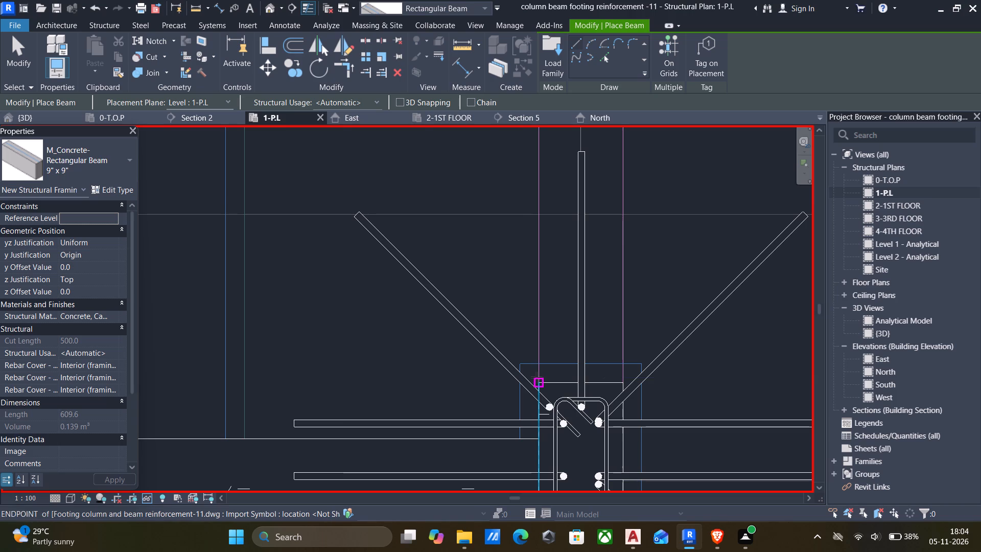
{"action": "left_click", "coordinate": [538, 382]}
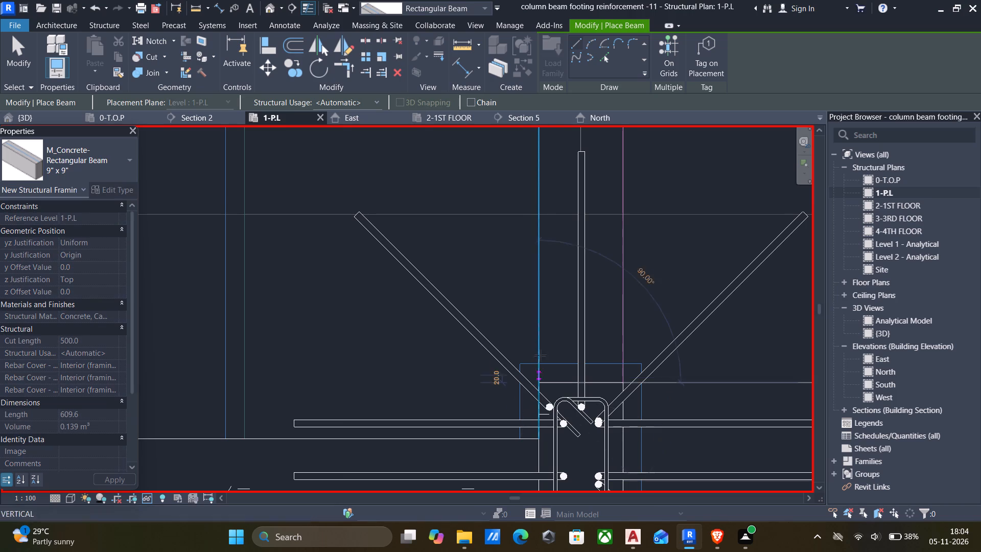
{"action": "scroll", "coordinate": [536, 153], "scroll_direction": "down", "scroll_amount": 5}
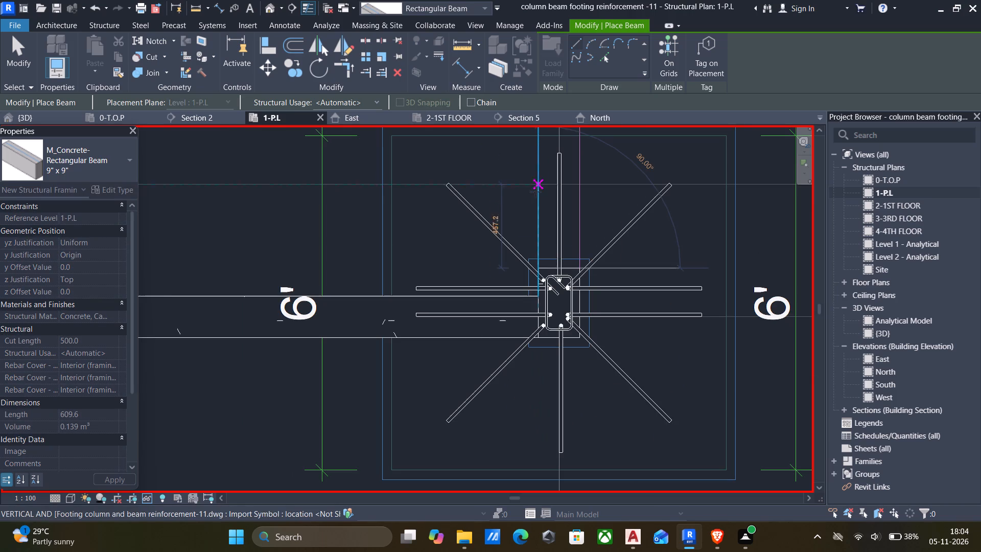
{"action": "scroll", "coordinate": [514, 227], "scroll_direction": "up", "scroll_amount": 4}
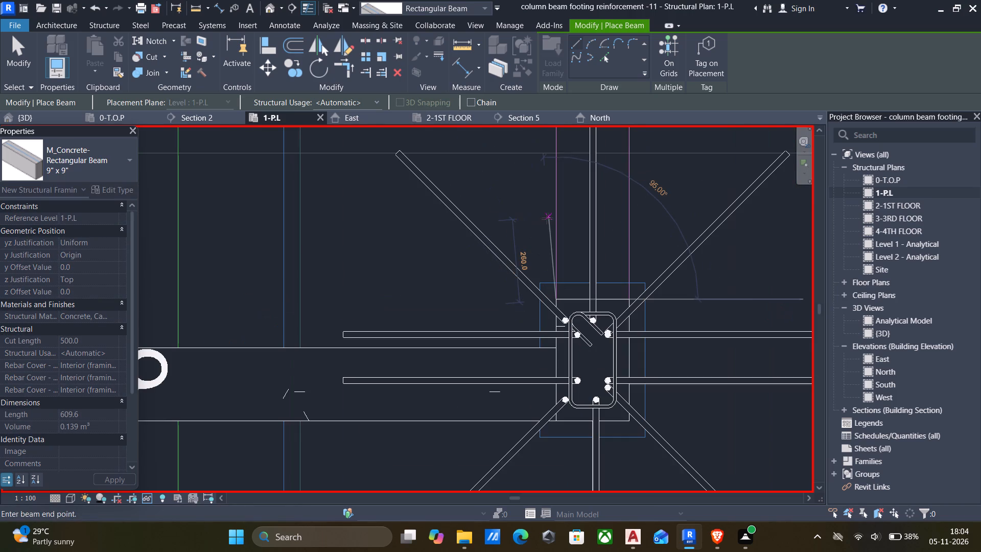
{"action": "middle_click", "coordinate": [559, 273]}
{"action": "middle_click", "coordinate": [560, 275]}
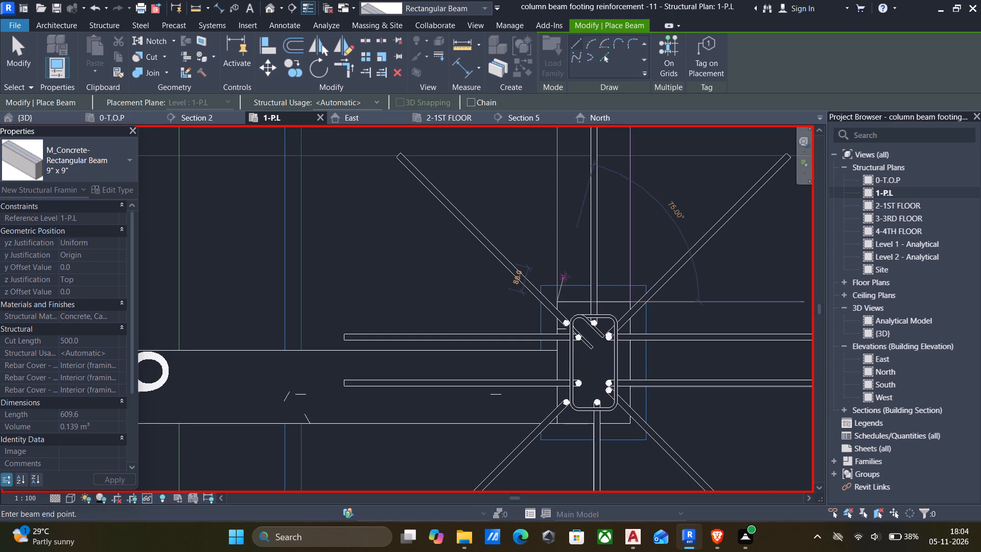
{"action": "scroll", "coordinate": [548, 222], "scroll_direction": "down", "scroll_amount": 5}
{"action": "middle_click_drag", "start_coordinate": [545, 222], "coordinate": [552, 323]}
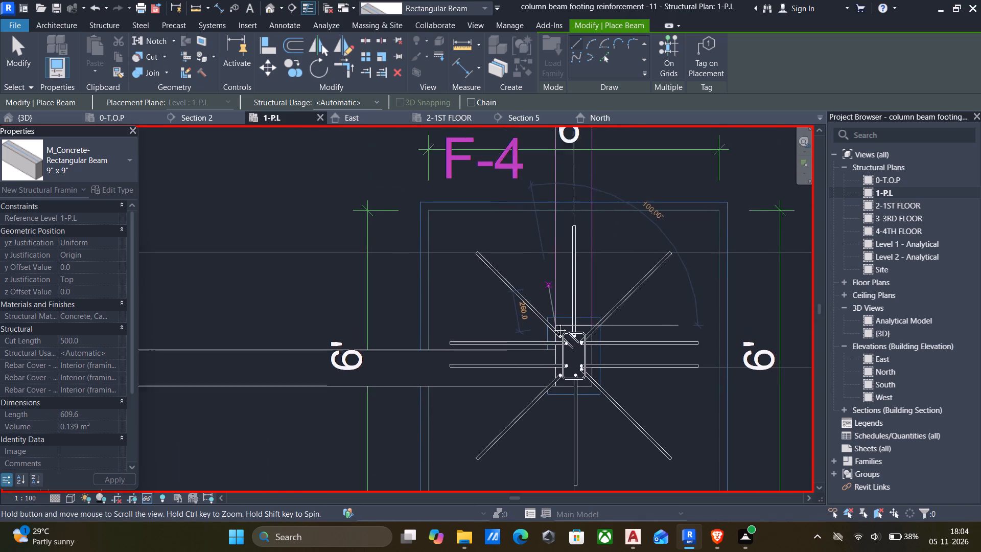
{"action": "middle_click_drag", "start_coordinate": [552, 323], "coordinate": [555, 375]}
{"action": "scroll", "coordinate": [516, 186], "scroll_direction": "down", "scroll_amount": 11}
{"action": "middle_click_drag", "start_coordinate": [530, 193], "coordinate": [547, 282]}
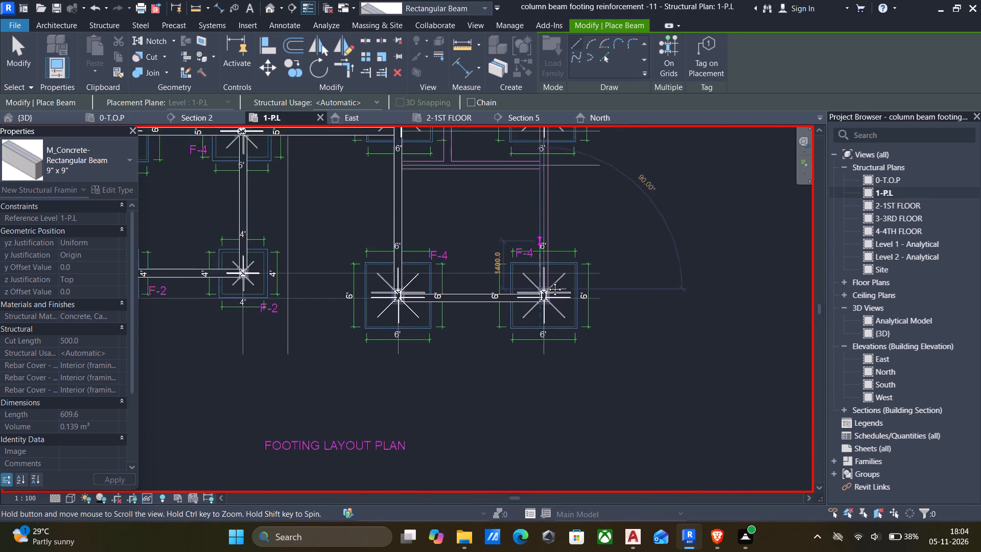
{"action": "middle_click_drag", "start_coordinate": [547, 282], "coordinate": [554, 438]}
{"action": "scroll", "coordinate": [556, 235], "scroll_direction": "down", "scroll_amount": 5}
{"action": "middle_click_drag", "start_coordinate": [556, 233], "coordinate": [556, 266]}
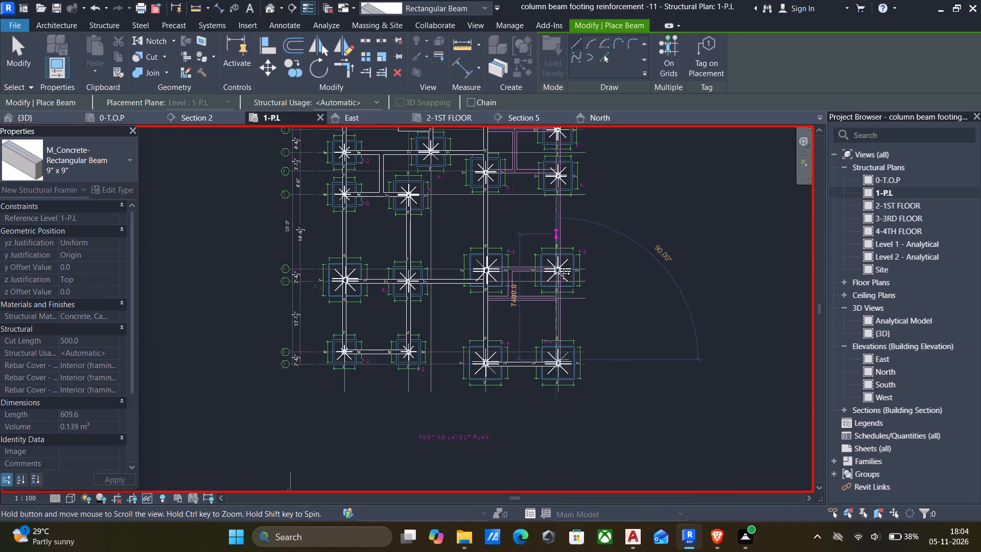
{"action": "middle_click_drag", "start_coordinate": [556, 266], "coordinate": [563, 340]}
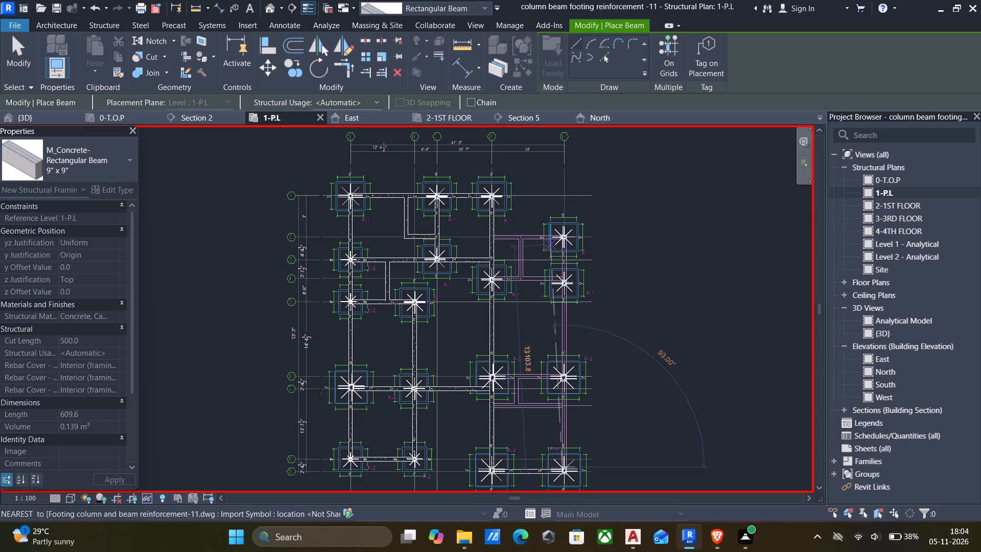
{"action": "scroll", "coordinate": [549, 246], "scroll_direction": "up", "scroll_amount": 15}
{"action": "scroll", "coordinate": [567, 228], "scroll_direction": "up", "scroll_amount": 6}
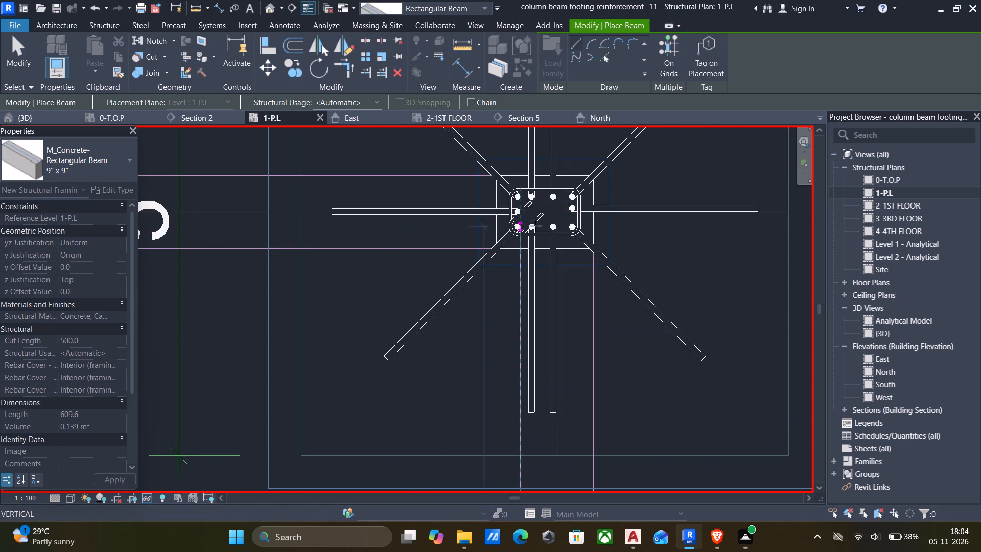
{"action": "scroll", "coordinate": [535, 226], "scroll_direction": "up", "scroll_amount": 10}
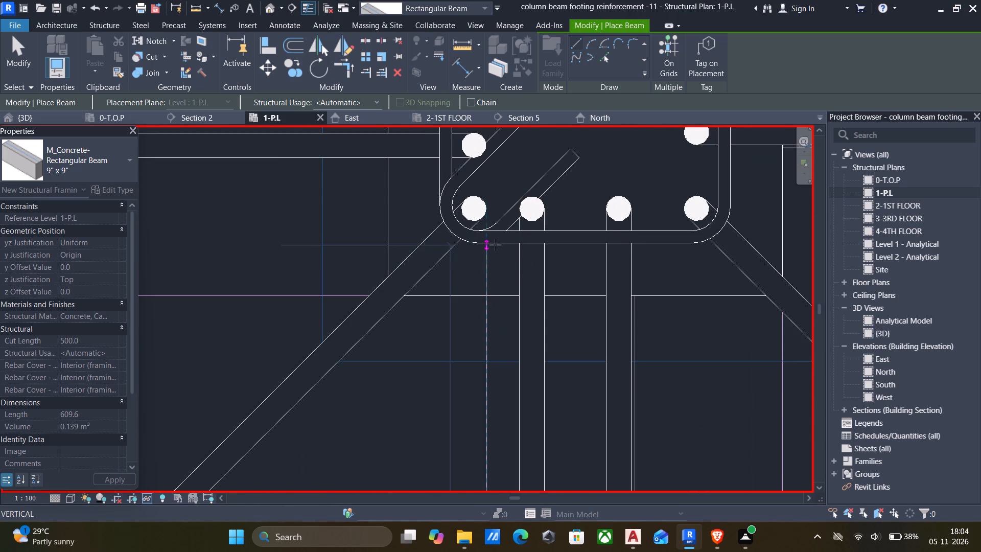
{"action": "left_click", "coordinate": [495, 245]}
{"action": "scroll", "coordinate": [496, 245], "scroll_direction": "down", "scroll_amount": 7}
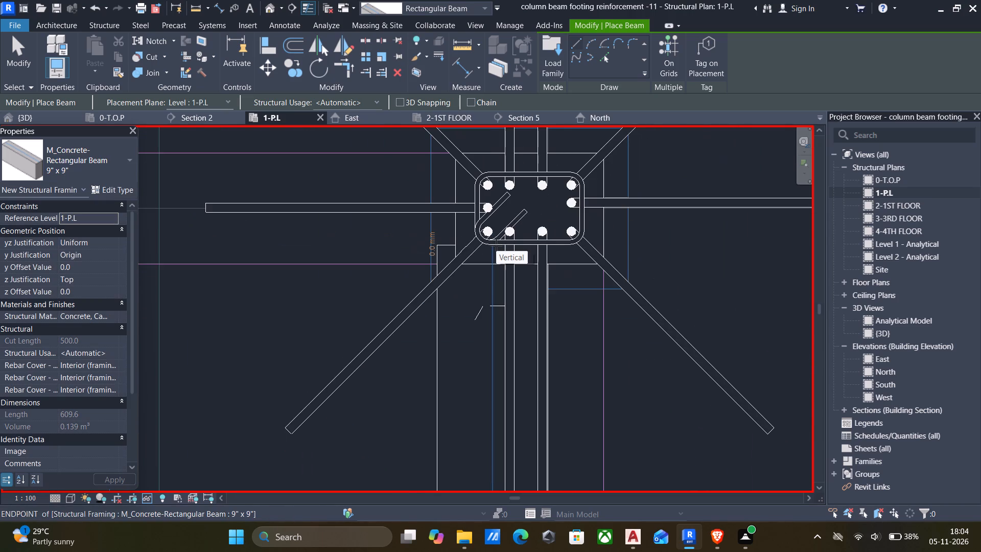
{"action": "key", "text": "Escape"}
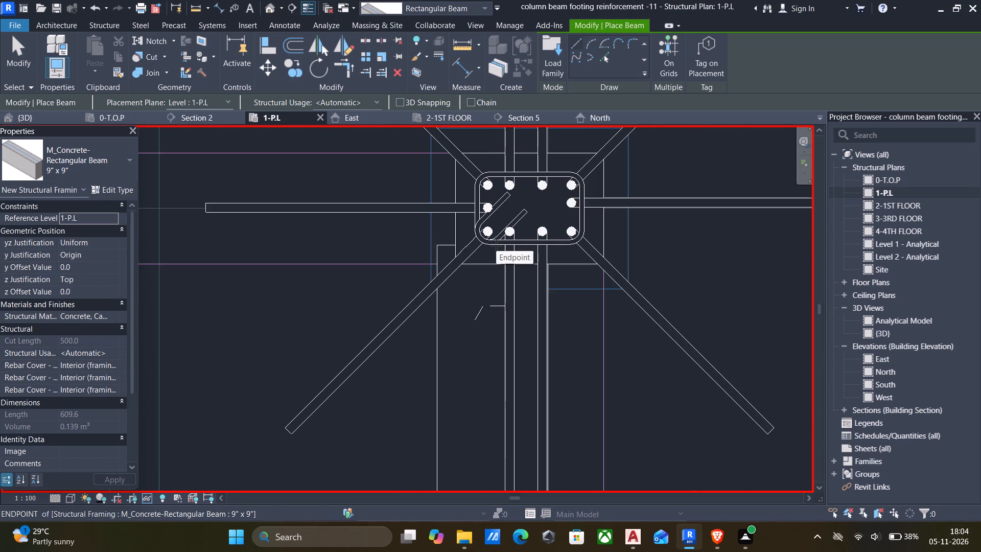
{"action": "key", "text": "Escape"}
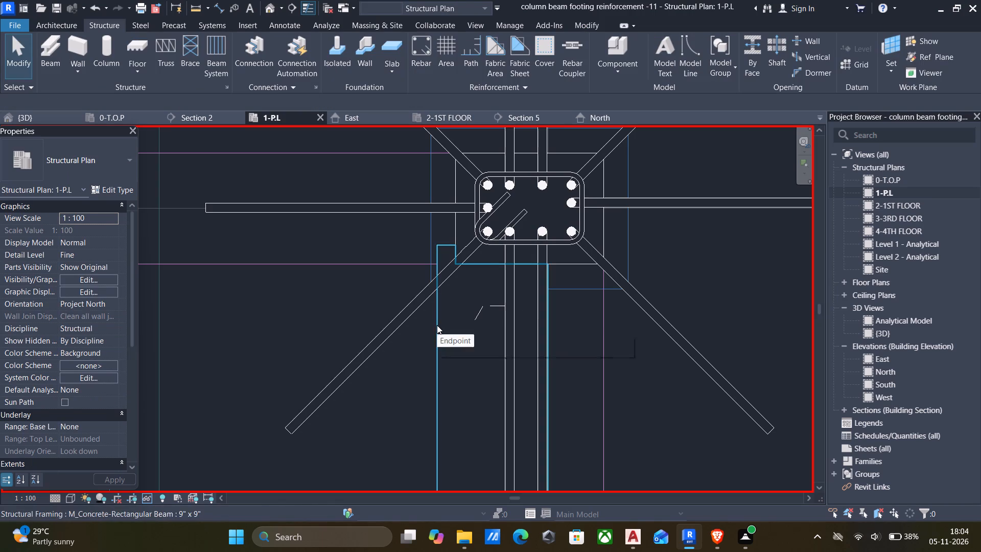
Align the right edge of the new vertical beam with the right DWG beam line below the F-1 column.
{"action": "key", "text": "a"}
{"action": "key", "text": "l"}
{"action": "left_click", "coordinate": [602, 350]}
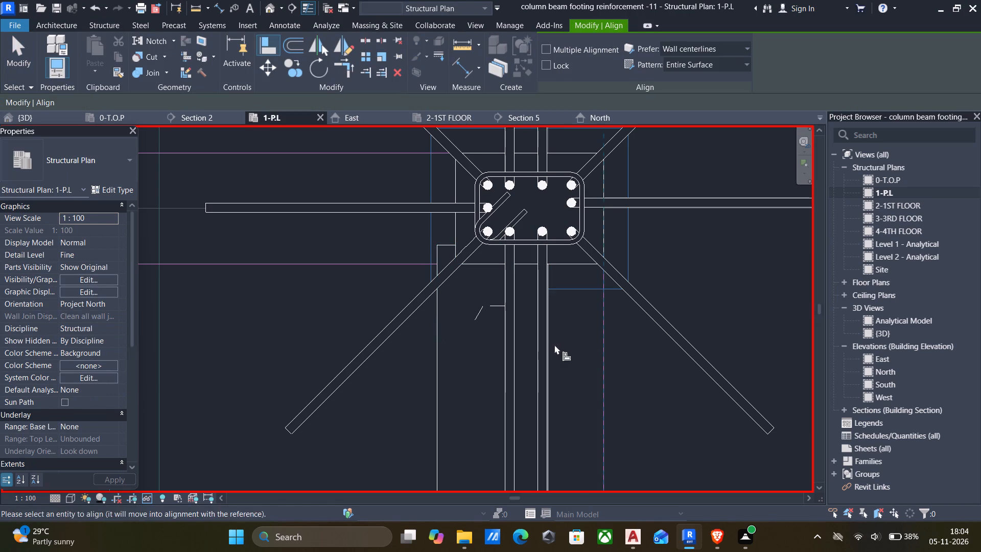
{"action": "scroll", "coordinate": [529, 342], "scroll_direction": "down", "scroll_amount": 7}
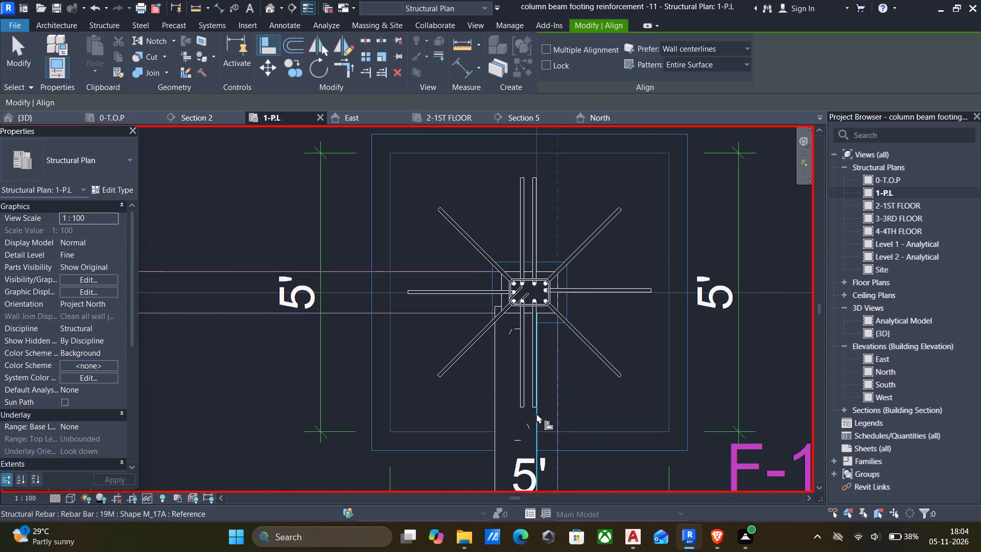
{"action": "left_click", "coordinate": [536, 421]}
{"action": "scroll", "coordinate": [539, 417], "scroll_direction": "down", "scroll_amount": 5}
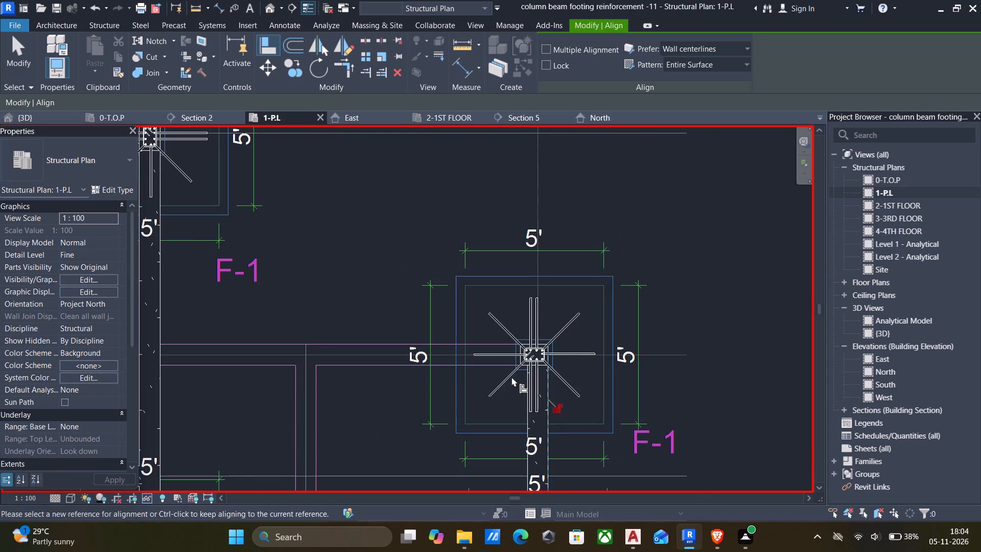
{"action": "key", "text": "Escape"}
Draw a horizontal 9" x 9" beam about 3960 mm long from the long vertical beam to the uppermost F-1 column, following the upper DWG line.
{"action": "scroll", "coordinate": [477, 374], "scroll_direction": "down", "scroll_amount": 5}
{"action": "middle_click_drag", "start_coordinate": [385, 360], "coordinate": [497, 338]}
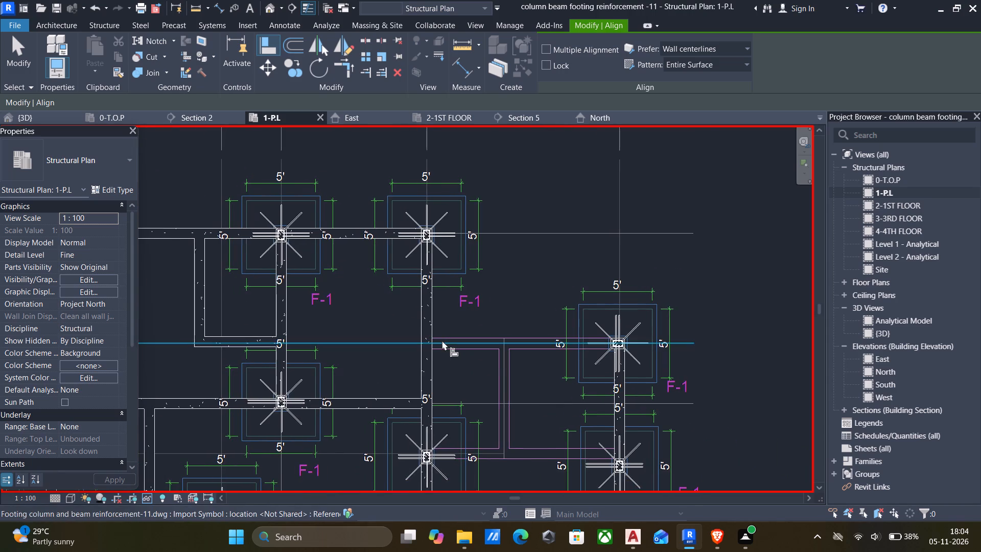
{"action": "scroll", "coordinate": [439, 342], "scroll_direction": "up", "scroll_amount": 3}
{"action": "key", "text": "Escape"}
{"action": "left_click", "coordinate": [426, 364]}
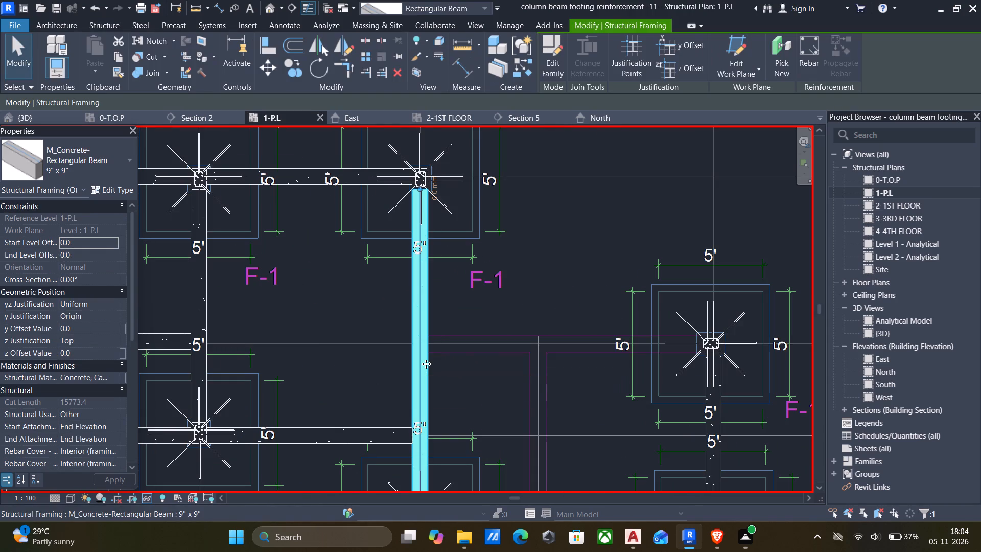
{"action": "type", "text": "cs"}
{"action": "left_click", "coordinate": [430, 334]}
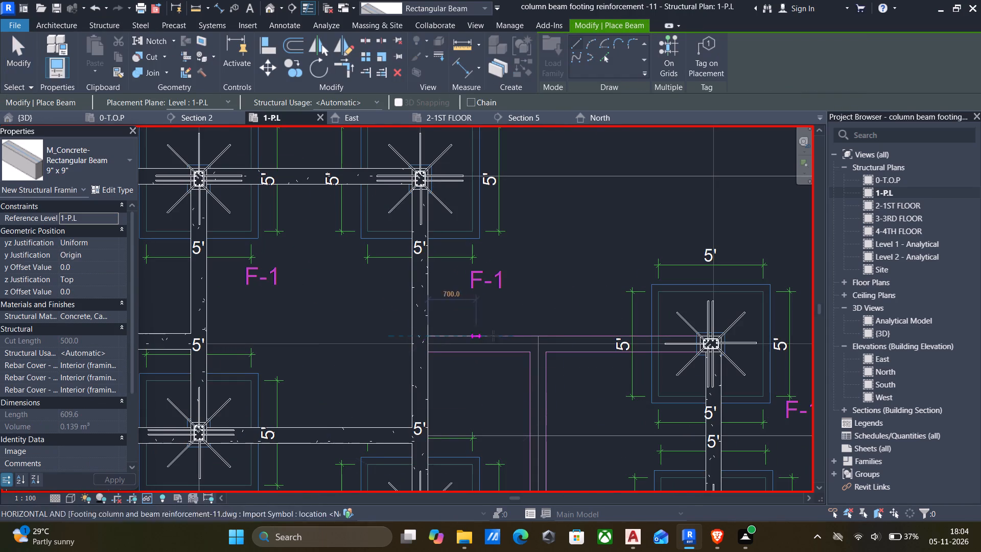
{"action": "scroll", "coordinate": [698, 338], "scroll_direction": "up", "scroll_amount": 13}
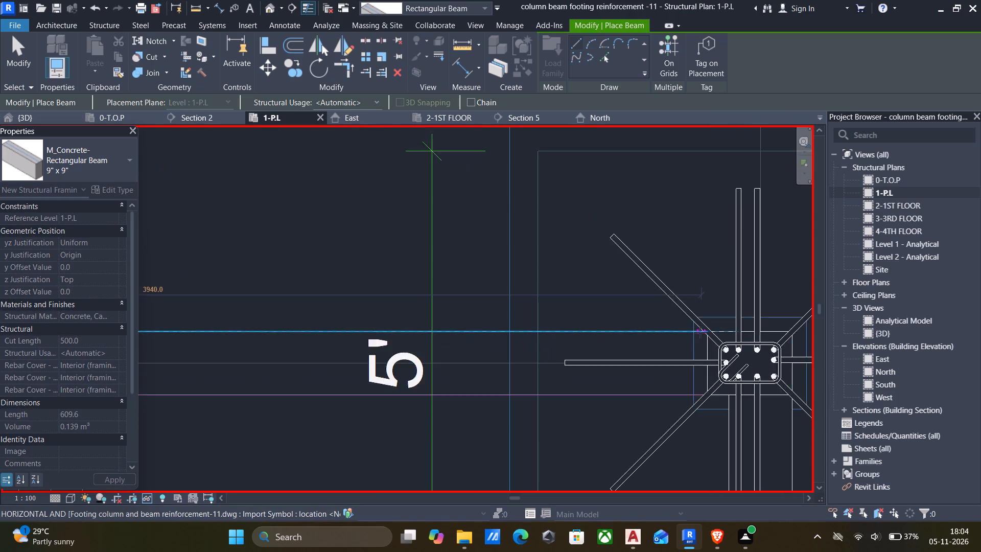
{"action": "scroll", "coordinate": [700, 332], "scroll_direction": "up", "scroll_amount": 3}
{"action": "left_click", "coordinate": [716, 331]}
{"action": "scroll", "coordinate": [716, 331], "scroll_direction": "down", "scroll_amount": 3}
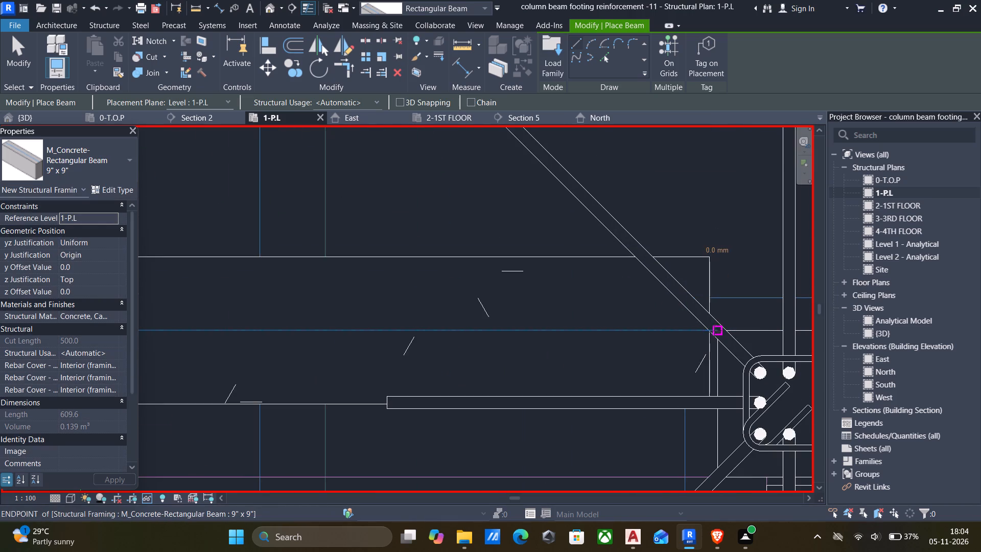
{"action": "scroll", "coordinate": [714, 332], "scroll_direction": "down", "scroll_amount": 3}
{"action": "key", "text": "Escape"}
{"action": "key", "text": "Escape"}
Align the lower edge of the new horizontal beam with the lower DWG beam line.
{"action": "type", "text": "al"}
{"action": "left_click", "coordinate": [465, 392]}
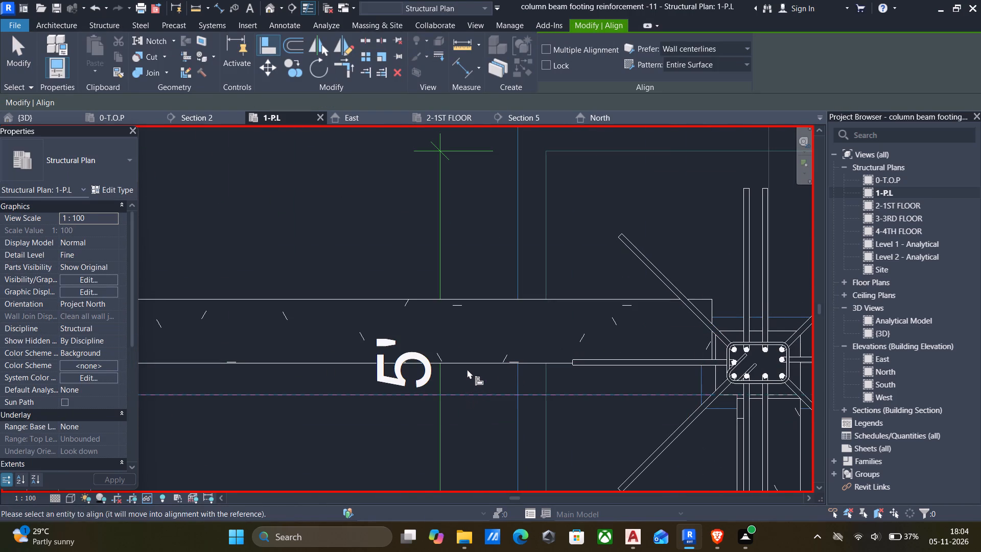
{"action": "left_click", "coordinate": [467, 364]}
{"action": "key", "text": "Escape"}
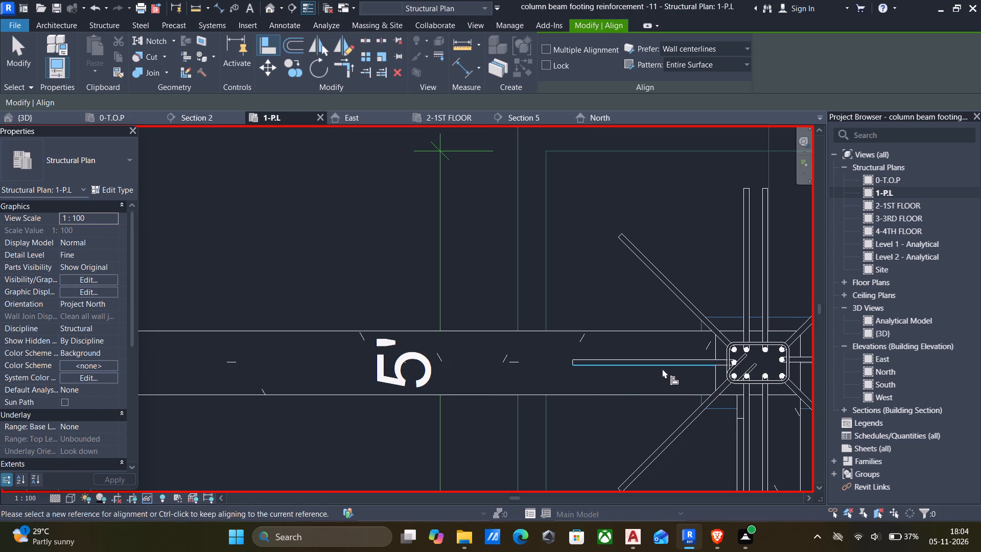
{"action": "key", "text": "Escape"}
{"action": "key", "text": "Escape"}
Stretch the right end of the horizontal beam toward the 9" x 12" F-1 column.
{"action": "scroll", "coordinate": [714, 372], "scroll_direction": "up", "scroll_amount": 4}
{"action": "left_click", "coordinate": [714, 372]}
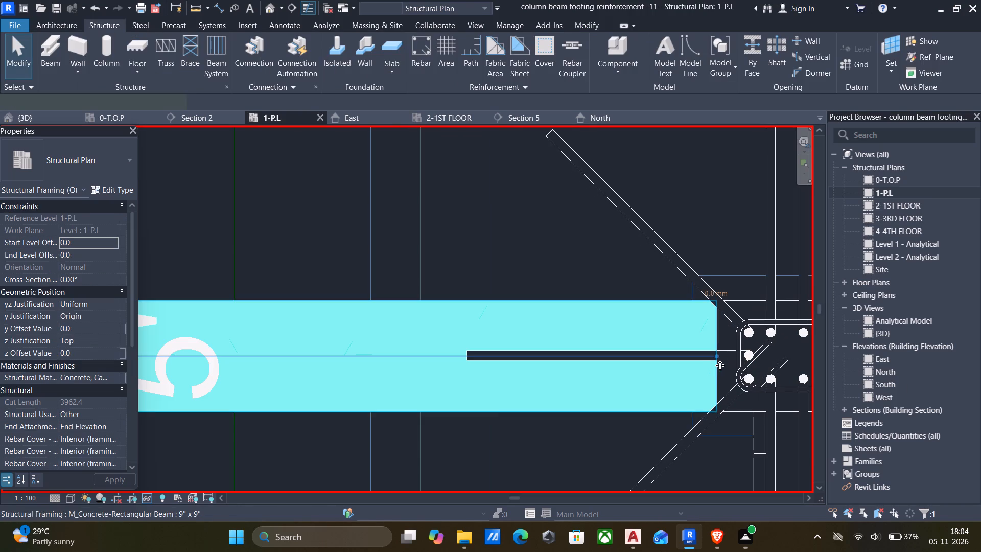
{"action": "left_click_drag", "start_coordinate": [716, 354], "coordinate": [734, 354]}
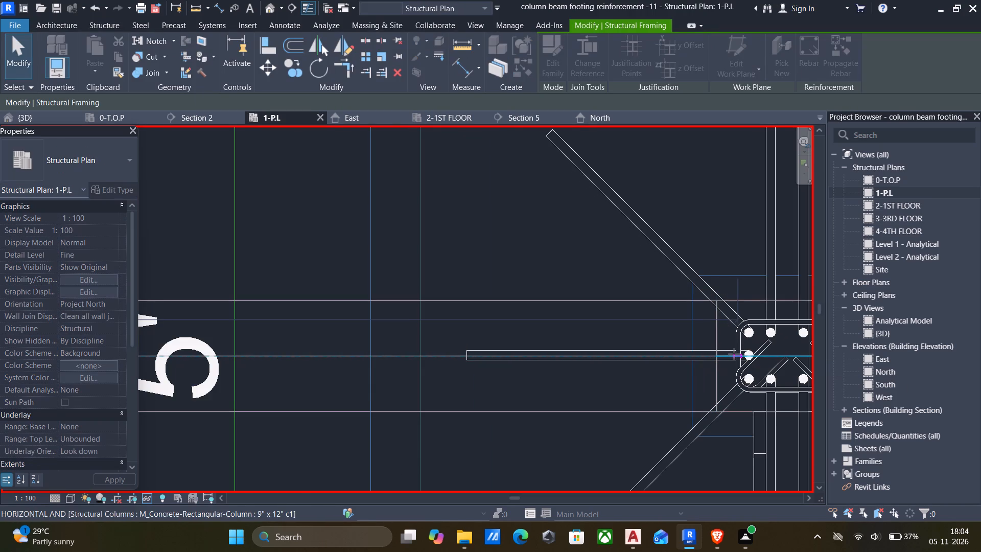
{"action": "left_click_drag", "start_coordinate": [734, 354], "coordinate": [731, 354]}
{"action": "key", "text": "Escape"}
Draw a vertical 9" x 9" beam about 2200 mm long, from the new horizontal beam down the left DWG line to the next horizontal DWG beam line.
{"action": "scroll", "coordinate": [697, 355], "scroll_direction": "down", "scroll_amount": 6}
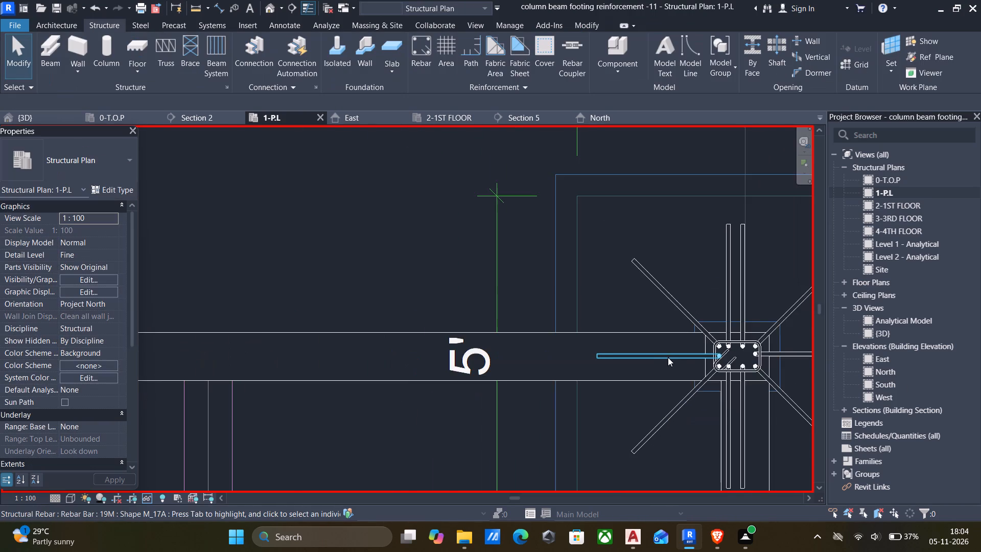
{"action": "scroll", "coordinate": [662, 357], "scroll_direction": "down", "scroll_amount": 1}
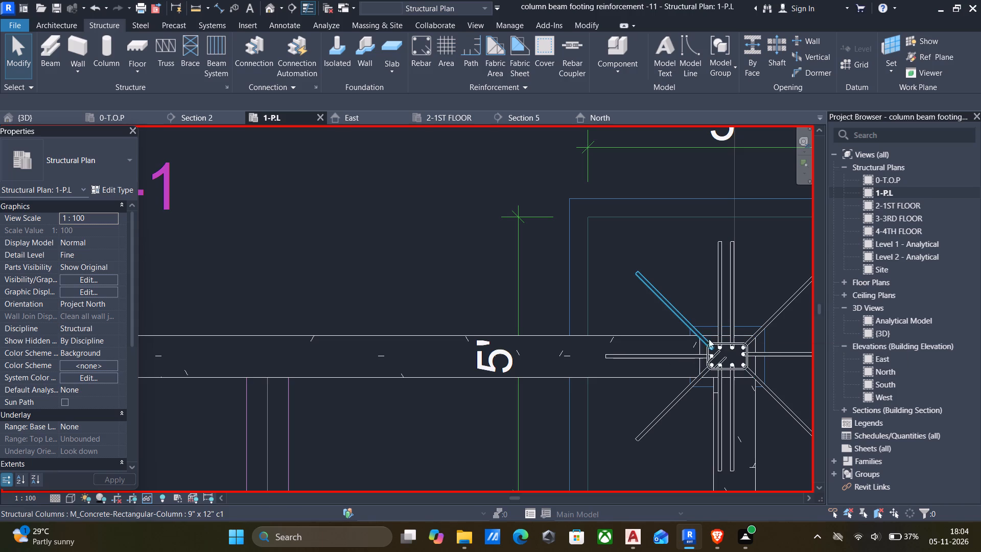
{"action": "scroll", "coordinate": [641, 336], "scroll_direction": "down", "scroll_amount": 6}
{"action": "scroll", "coordinate": [566, 342], "scroll_direction": "down", "scroll_amount": 4}
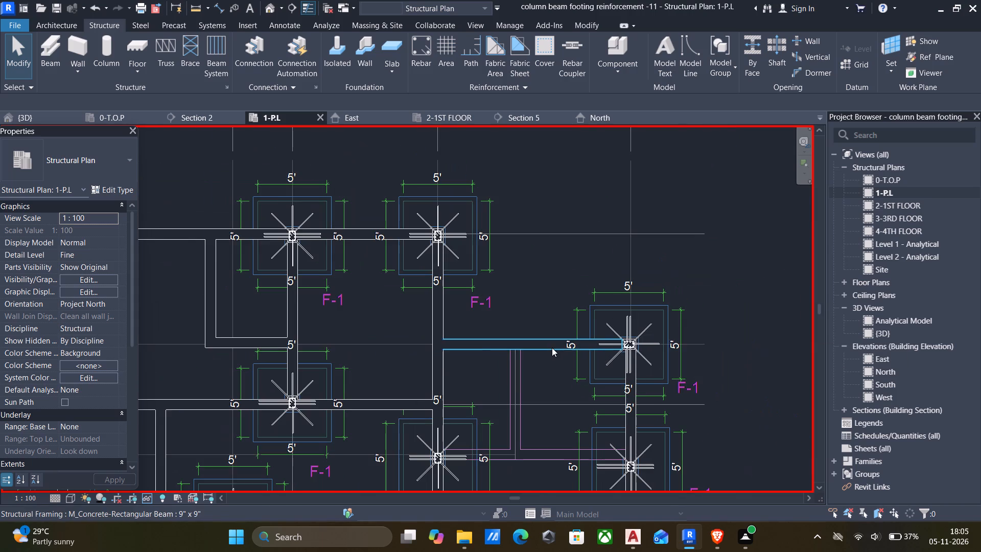
{"action": "left_click", "coordinate": [552, 348]}
{"action": "type", "text": "cs"}
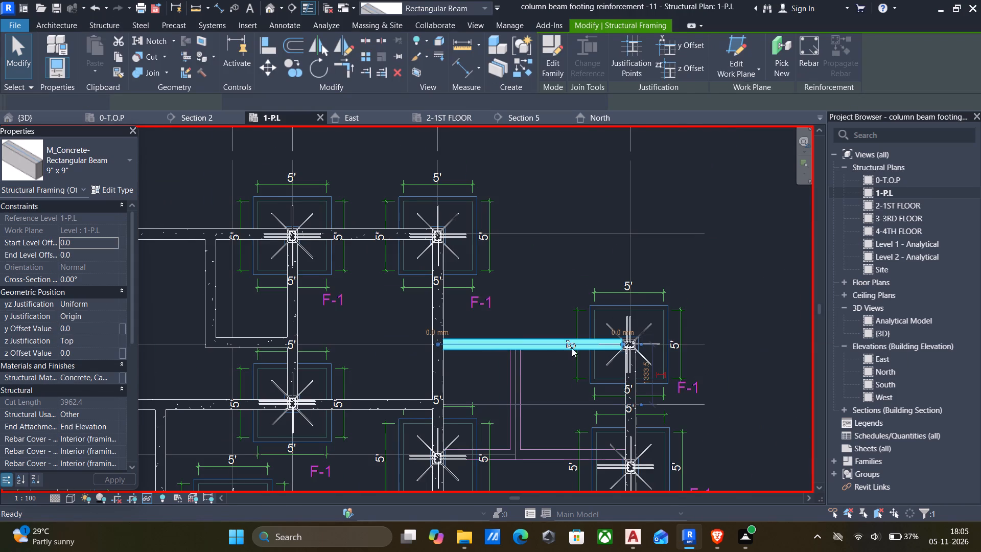
{"action": "scroll", "coordinate": [544, 357], "scroll_direction": "up", "scroll_amount": 3}
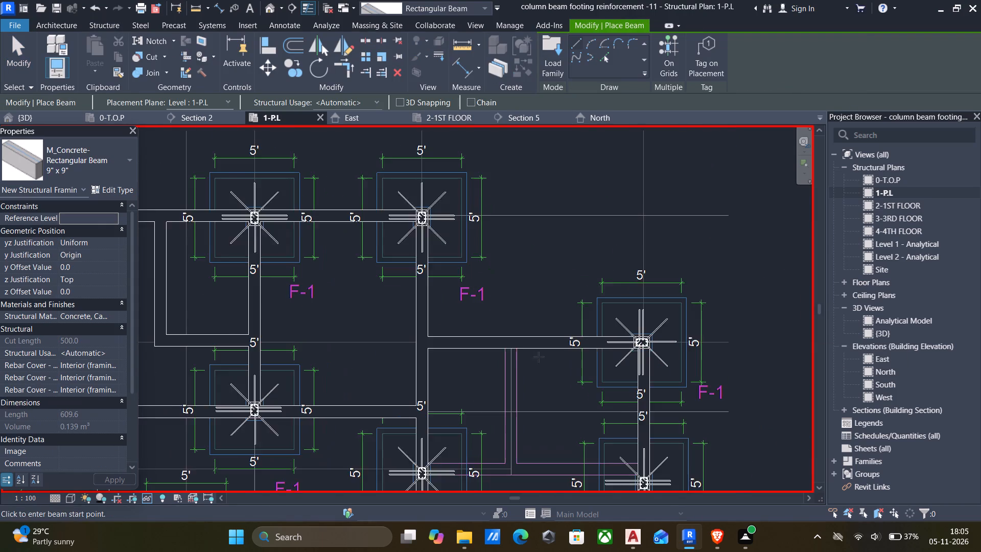
{"action": "scroll", "coordinate": [495, 347], "scroll_direction": "up", "scroll_amount": 4}
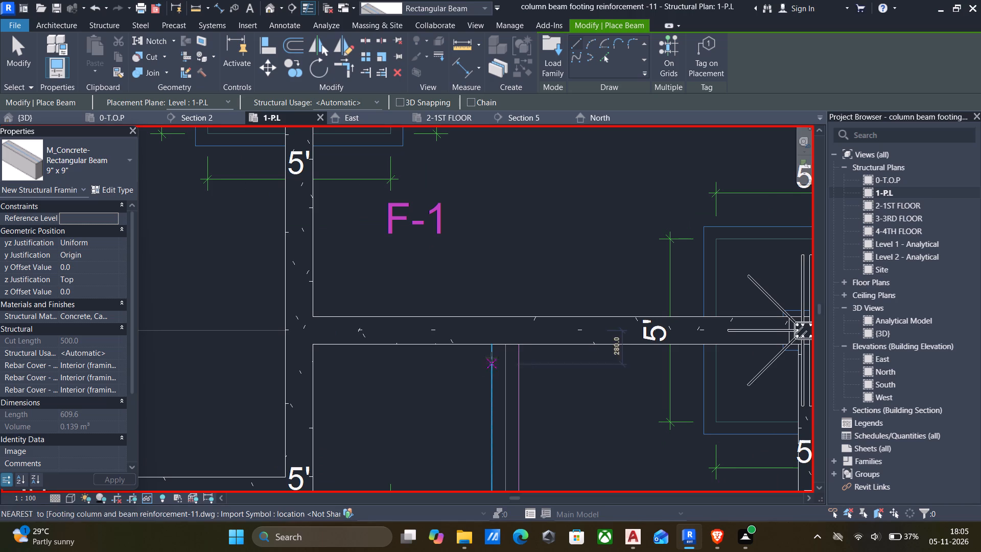
{"action": "left_click", "coordinate": [493, 348]}
{"action": "scroll", "coordinate": [494, 369], "scroll_direction": "down", "scroll_amount": 5}
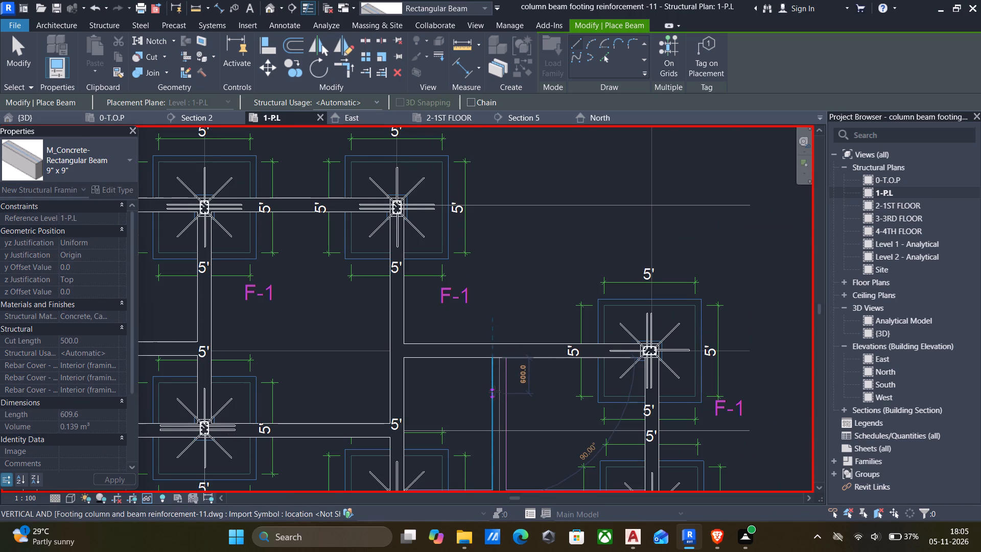
{"action": "middle_click_drag", "start_coordinate": [488, 393], "coordinate": [499, 344]}
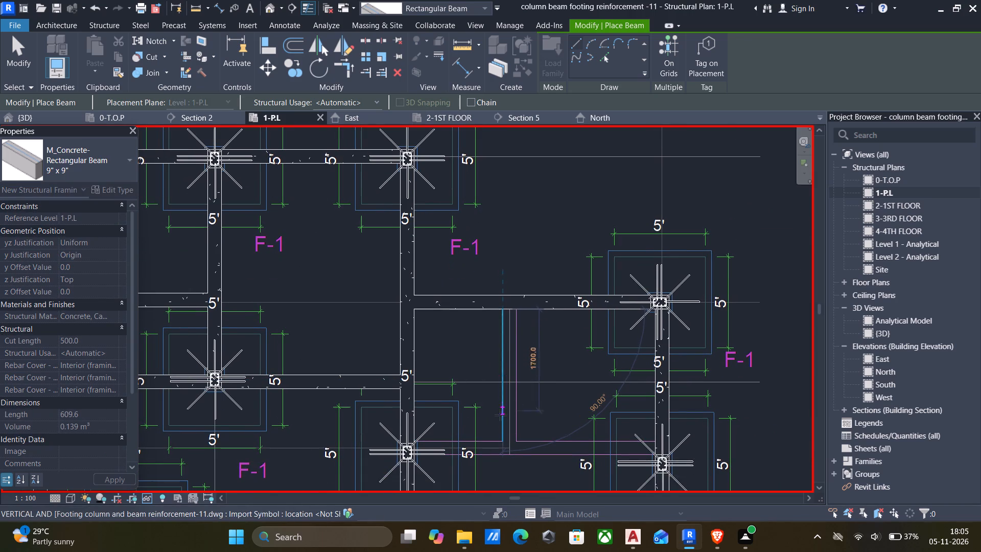
{"action": "left_click", "coordinate": [505, 442]}
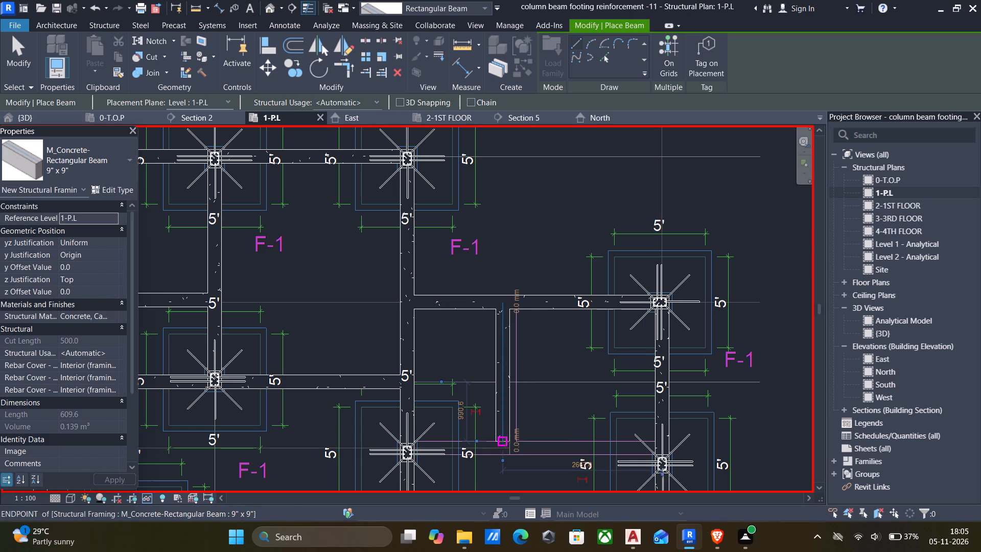
{"action": "key", "text": "Escape"}
{"action": "key", "text": "Escape"}
Align the right edge of the short vertical beam with the right DWG beam line.
{"action": "type", "text": "al"}
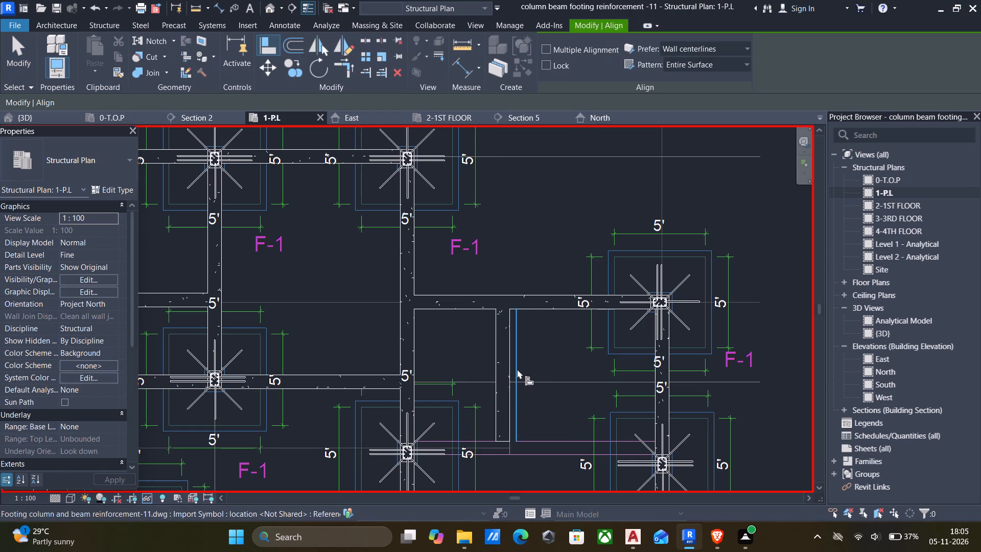
{"action": "left_click", "coordinate": [517, 369]}
{"action": "left_click", "coordinate": [512, 368]}
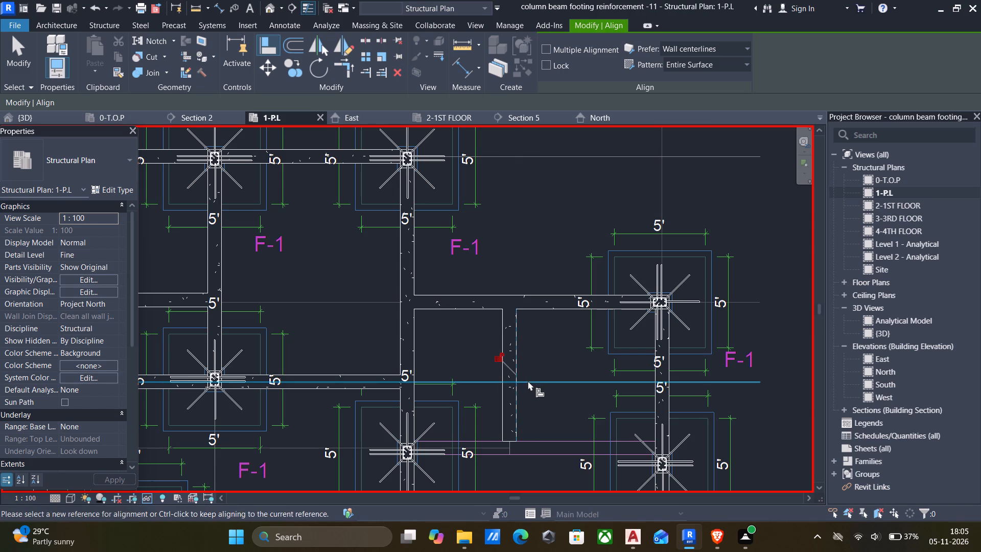
{"action": "key", "text": "Escape"}
{"action": "scroll", "coordinate": [512, 400], "scroll_direction": "down", "scroll_amount": 3}
{"action": "key", "text": "Escape"}
Draw a horizontal 9" x 9" beam about 4000 mm long along the upper DWG line, between the long vertical beams below the short vertical beam.
{"action": "left_click", "coordinate": [518, 408]}
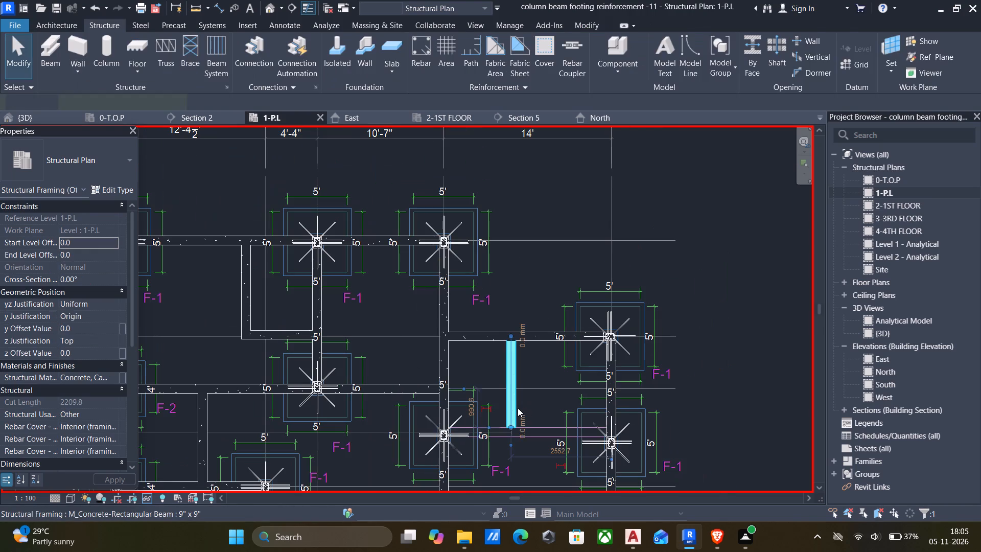
{"action": "type", "text": "cs"}
{"action": "scroll", "coordinate": [453, 429], "scroll_direction": "up", "scroll_amount": 8}
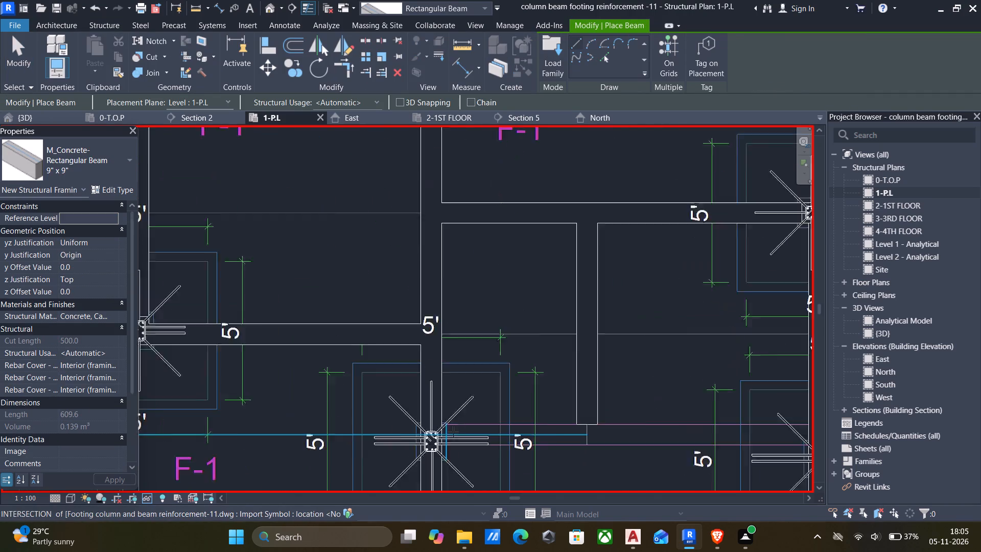
{"action": "scroll", "coordinate": [453, 432], "scroll_direction": "up", "scroll_amount": 17}
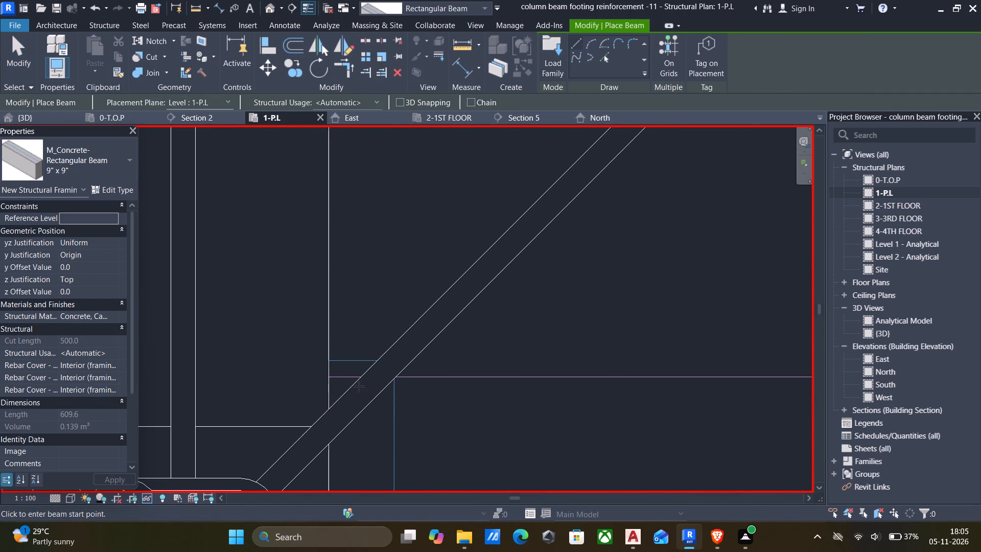
{"action": "left_click", "coordinate": [334, 377]}
{"action": "scroll", "coordinate": [400, 383], "scroll_direction": "down", "scroll_amount": 16}
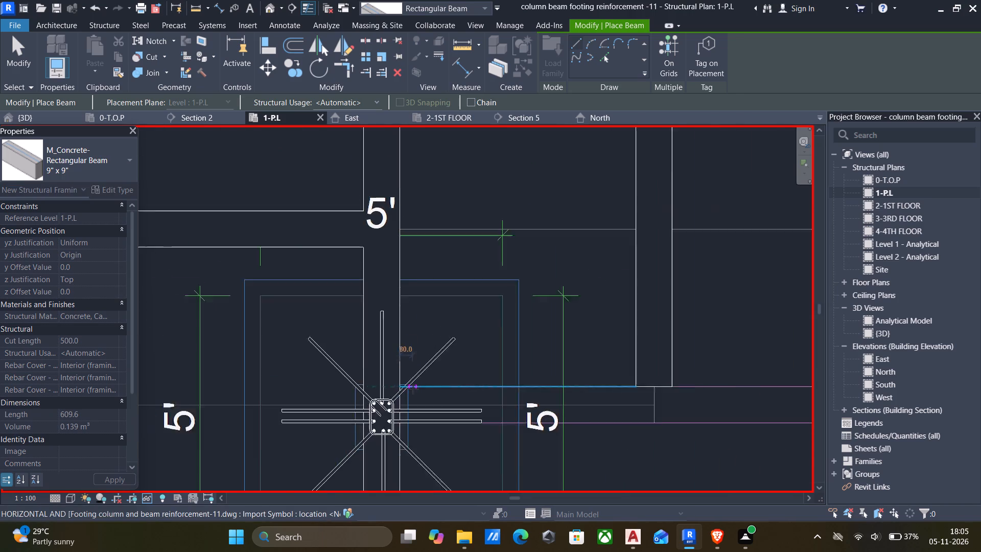
{"action": "scroll", "coordinate": [413, 388], "scroll_direction": "down", "scroll_amount": 8}
{"action": "scroll", "coordinate": [592, 395], "scroll_direction": "up", "scroll_amount": 10}
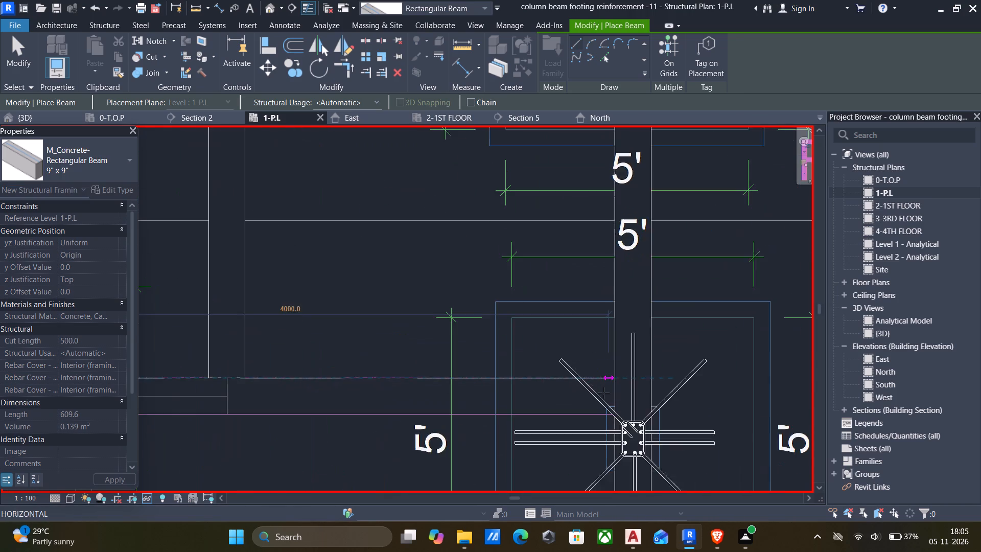
{"action": "scroll", "coordinate": [603, 393], "scroll_direction": "up", "scroll_amount": 5}
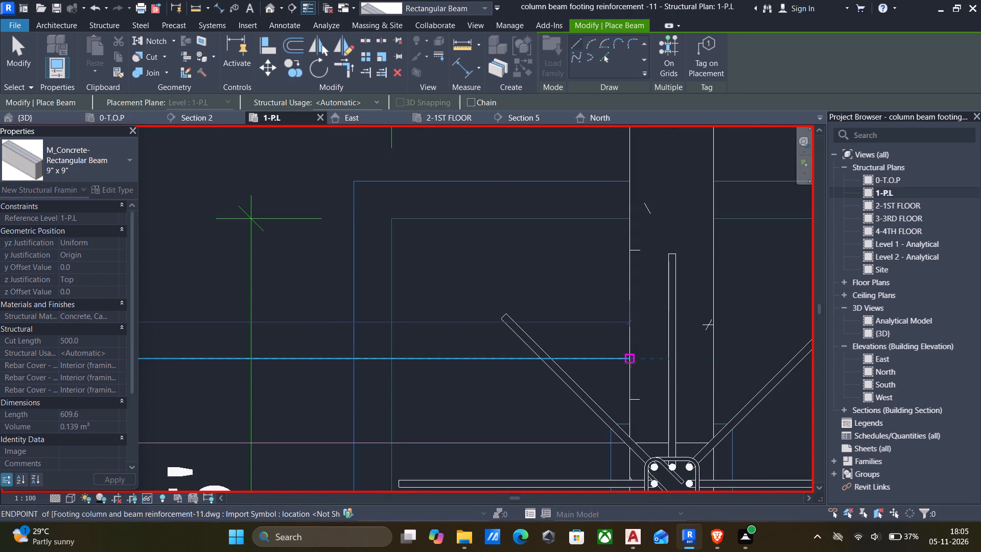
{"action": "left_click", "coordinate": [630, 362]}
{"action": "key", "text": "Escape"}
{"action": "scroll", "coordinate": [588, 378], "scroll_direction": "down", "scroll_amount": 7}
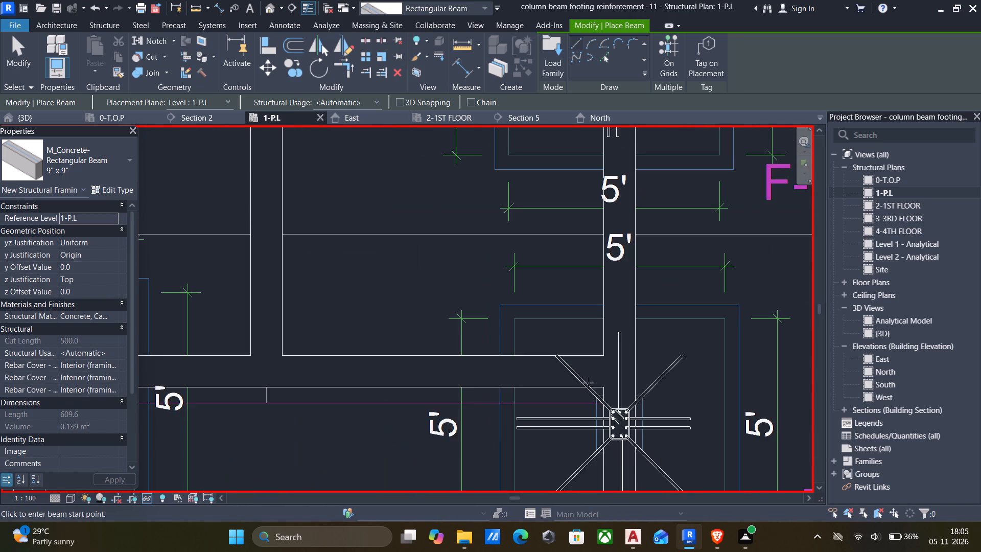
{"action": "scroll", "coordinate": [558, 382], "scroll_direction": "down", "scroll_amount": 6}
{"action": "key", "text": "Escape"}
Align the lower edge of the new horizontal beam with the lower DWG beam line.
{"action": "left_click", "coordinate": [479, 381]}
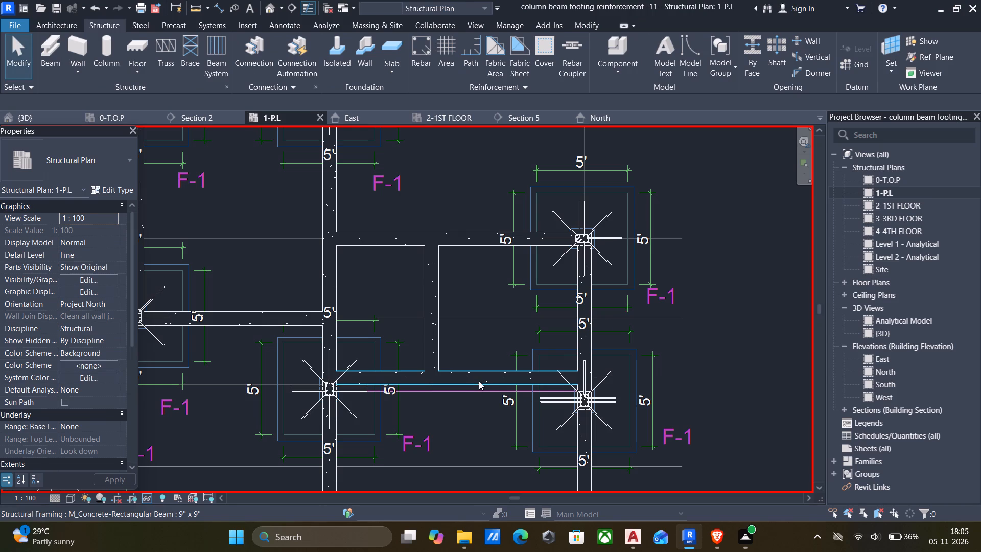
{"action": "key", "text": "a"}
{"action": "key", "text": "l"}
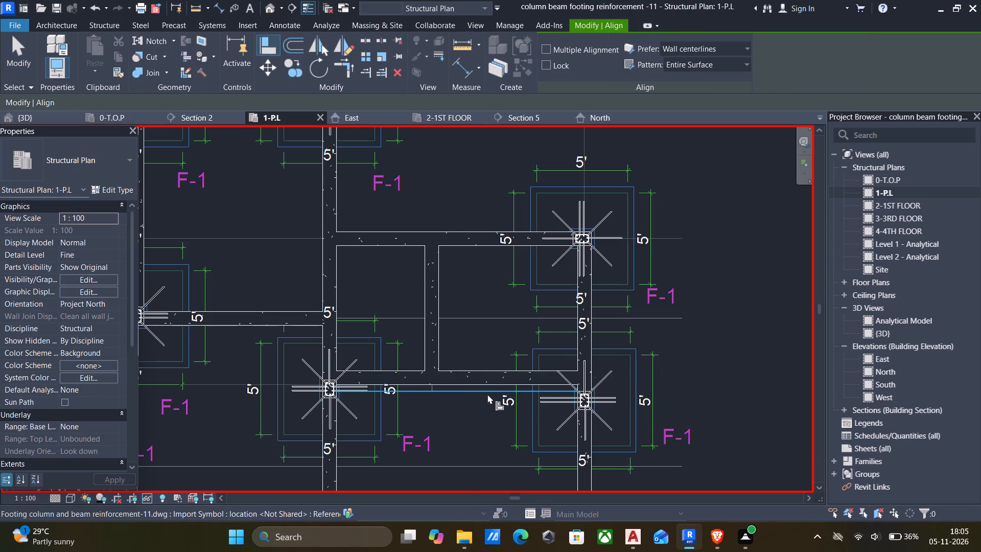
{"action": "scroll", "coordinate": [485, 394], "scroll_direction": "up", "scroll_amount": 4}
{"action": "left_click", "coordinate": [480, 390]}
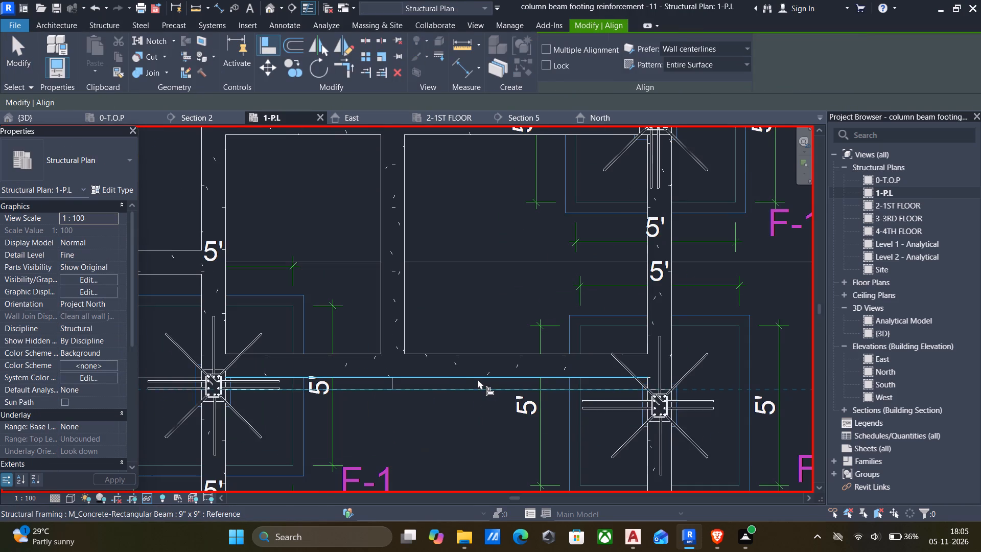
{"action": "left_click", "coordinate": [477, 379]}
{"action": "scroll", "coordinate": [480, 380], "scroll_direction": "down", "scroll_amount": 5}
{"action": "middle_click_drag", "start_coordinate": [401, 383], "coordinate": [492, 388]}
{"action": "scroll", "coordinate": [493, 389], "scroll_direction": "down", "scroll_amount": 4}
{"action": "key", "text": "Escape"}
{"action": "scroll", "coordinate": [475, 385], "scroll_direction": "down", "scroll_amount": 4}
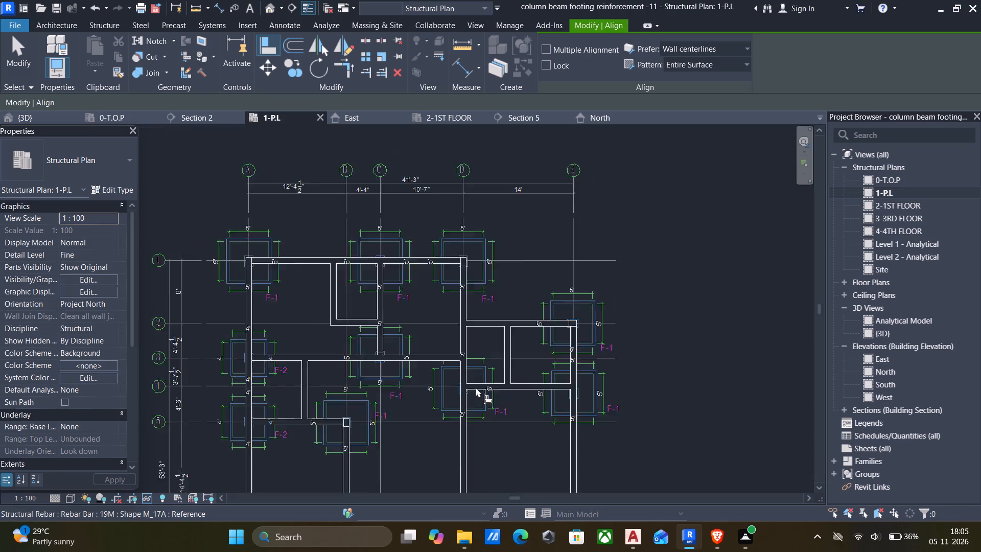
{"action": "middle_click_drag", "start_coordinate": [487, 411], "coordinate": [487, 383]}
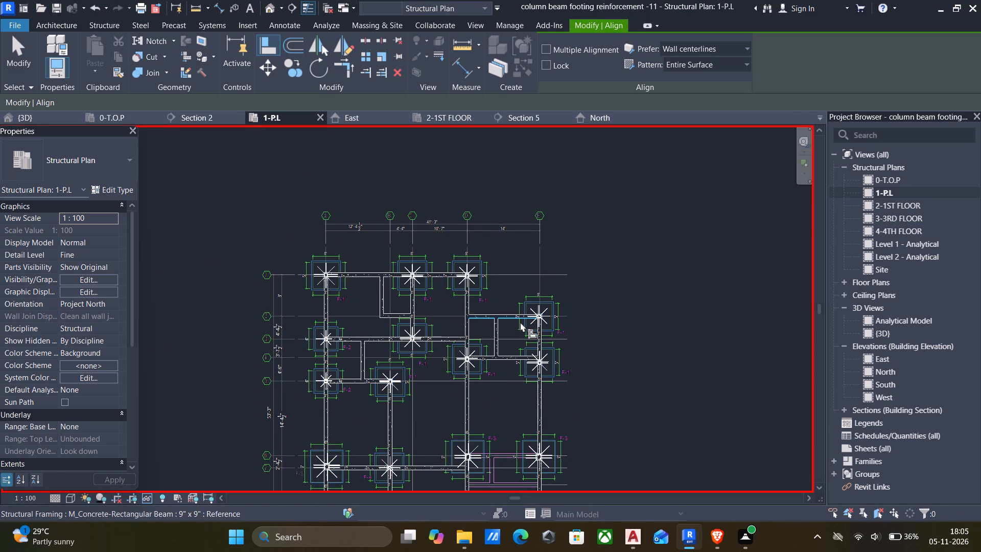
{"action": "key", "text": "Escape"}
Draw a horizontal 9" x 9" beam along the upper DWG beam line between the two F-3 columns on grids D and E.
{"action": "middle_click_drag", "start_coordinate": [514, 341], "coordinate": [522, 281]}
{"action": "middle_click_drag", "start_coordinate": [524, 320], "coordinate": [522, 321]}
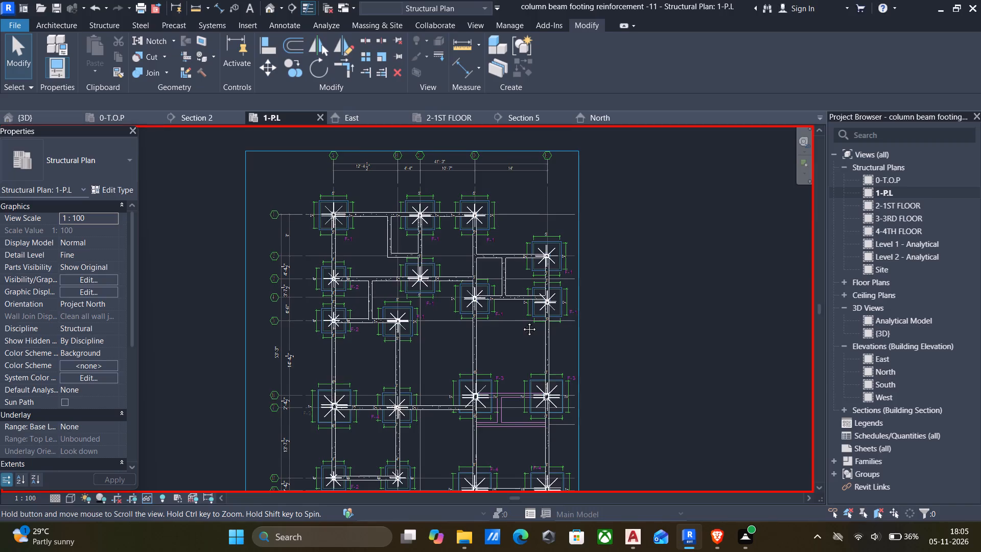
{"action": "middle_click_drag", "start_coordinate": [522, 321], "coordinate": [534, 273]}
{"action": "middle_click_drag", "start_coordinate": [517, 328], "coordinate": [554, 309]}
{"action": "scroll", "coordinate": [549, 340], "scroll_direction": "up", "scroll_amount": 5}
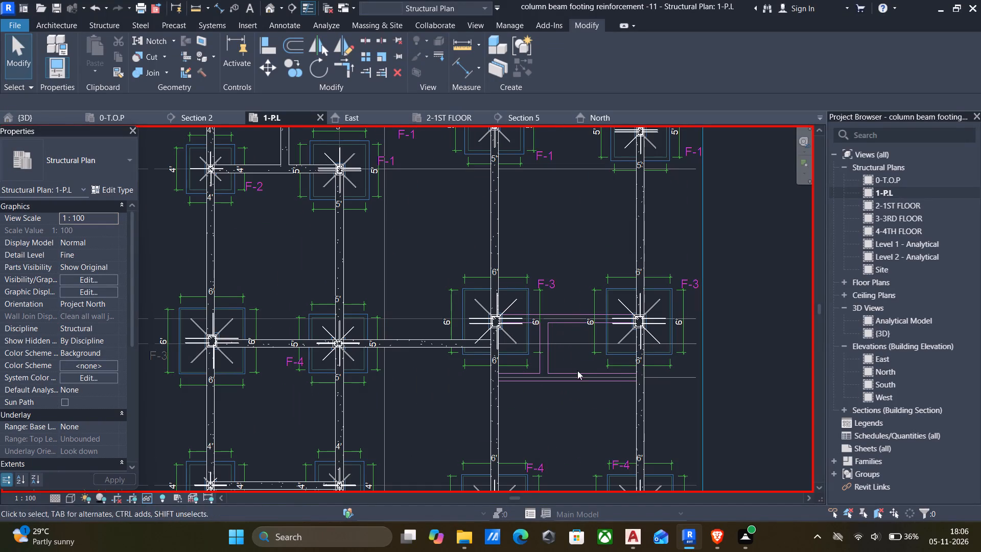
{"action": "scroll", "coordinate": [553, 332], "scroll_direction": "down", "scroll_amount": 4}
{"action": "middle_click_drag", "start_coordinate": [554, 307], "coordinate": [559, 342]}
{"action": "scroll", "coordinate": [519, 287], "scroll_direction": "up", "scroll_amount": 4}
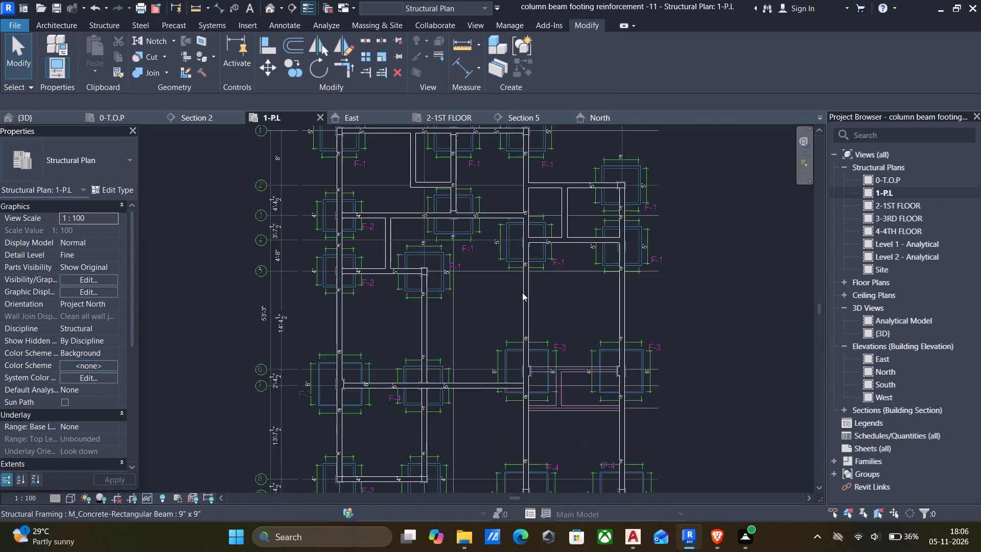
{"action": "left_click", "coordinate": [527, 297]}
{"action": "key", "text": "c"}
{"action": "key", "text": "s"}
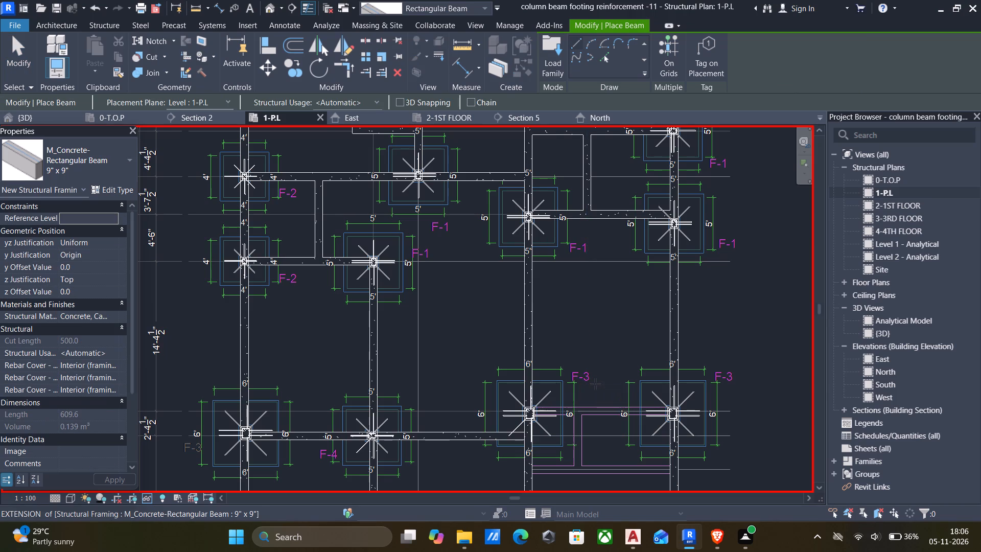
{"action": "scroll", "coordinate": [544, 401], "scroll_direction": "up", "scroll_amount": 6}
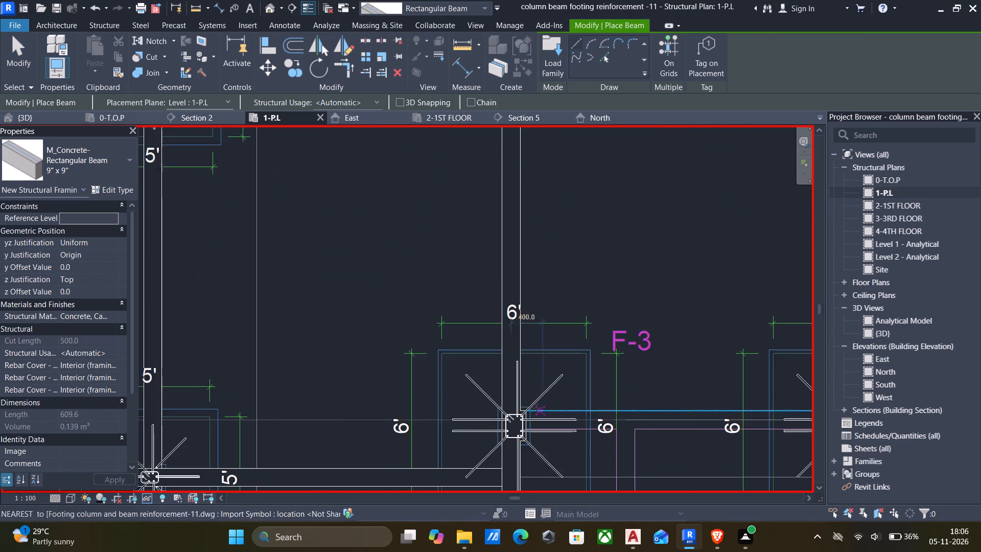
{"action": "scroll", "coordinate": [531, 412], "scroll_direction": "up", "scroll_amount": 16}
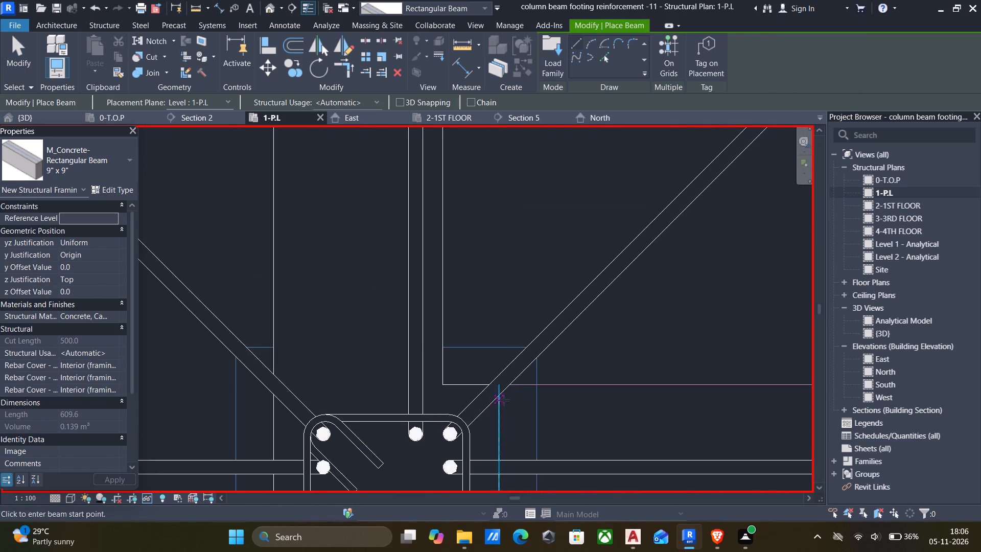
{"action": "scroll", "coordinate": [504, 401], "scroll_direction": "up", "scroll_amount": 5}
{"action": "left_click", "coordinate": [496, 372]}
{"action": "scroll", "coordinate": [520, 376], "scroll_direction": "down", "scroll_amount": 13}
{"action": "middle_click_drag", "start_coordinate": [540, 370], "coordinate": [405, 327]}
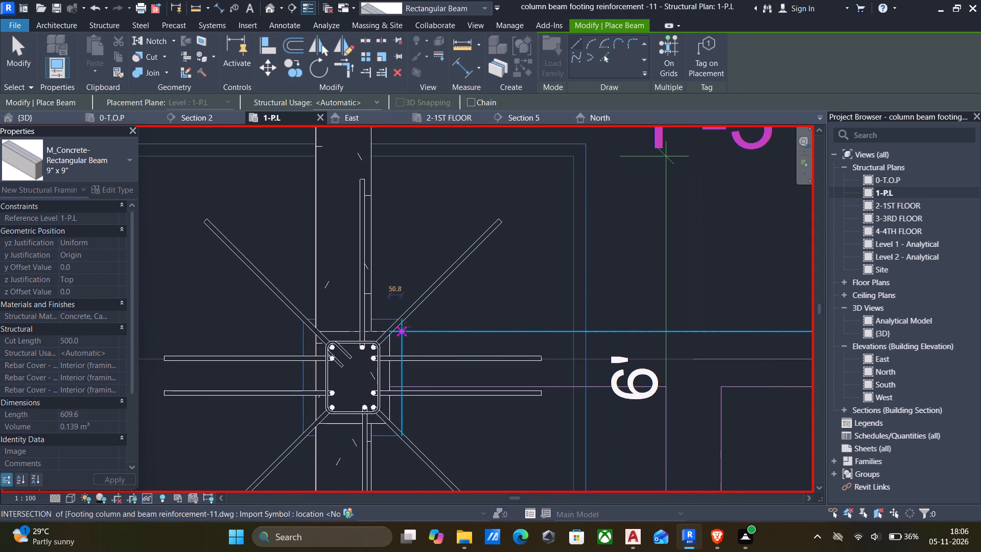
{"action": "scroll", "coordinate": [448, 334], "scroll_direction": "down", "scroll_amount": 5}
{"action": "middle_click_drag", "start_coordinate": [496, 343], "coordinate": [359, 331]}
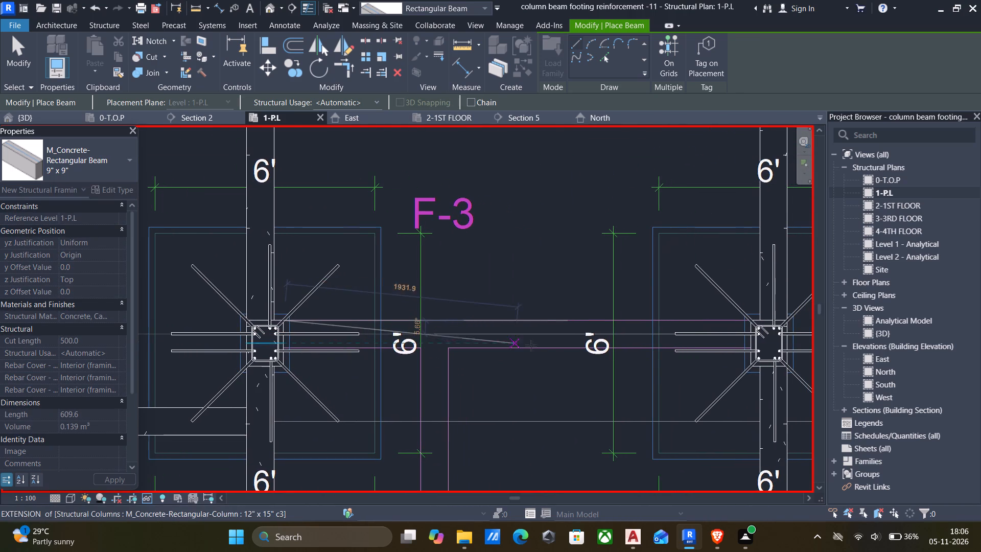
{"action": "scroll", "coordinate": [563, 344], "scroll_direction": "down", "scroll_amount": 2}
{"action": "middle_click_drag", "start_coordinate": [626, 338], "coordinate": [488, 323]}
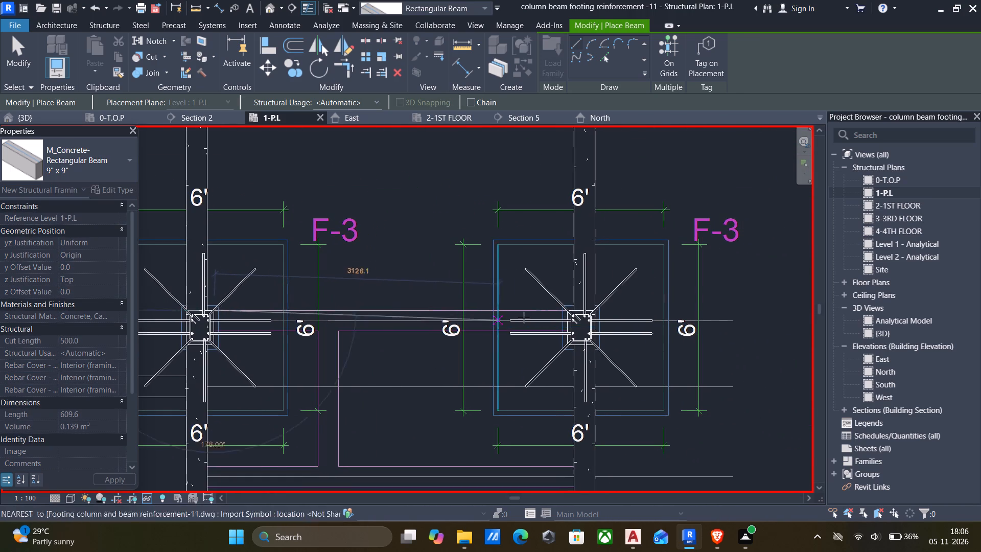
{"action": "scroll", "coordinate": [570, 314], "scroll_direction": "up", "scroll_amount": 9}
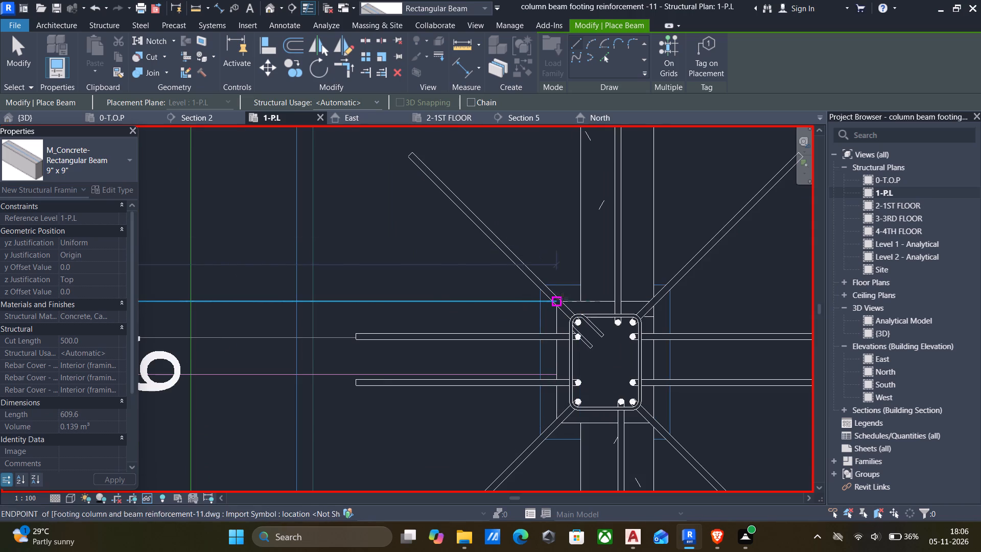
{"action": "left_click", "coordinate": [578, 299]}
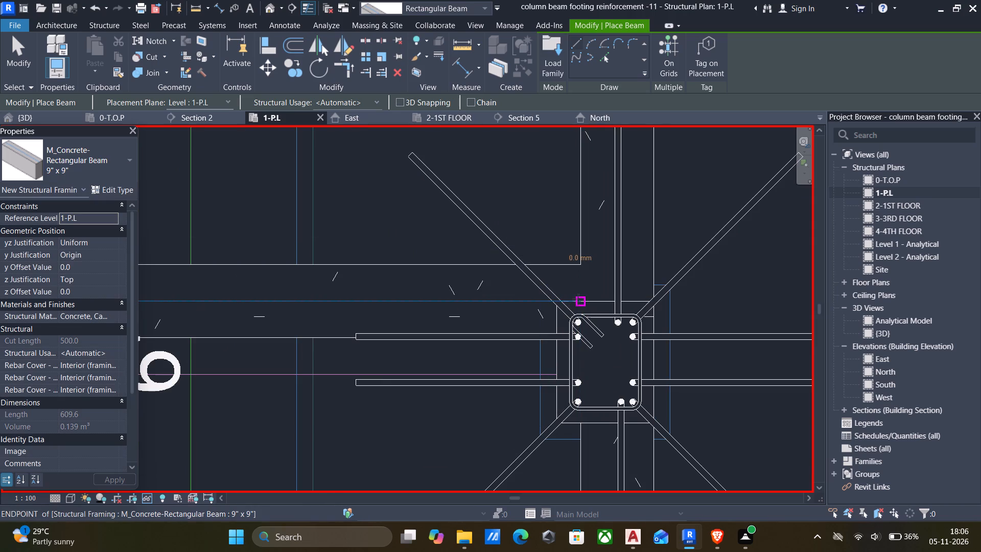
{"action": "key", "text": "Escape"}
{"action": "key", "text": "Escape"}
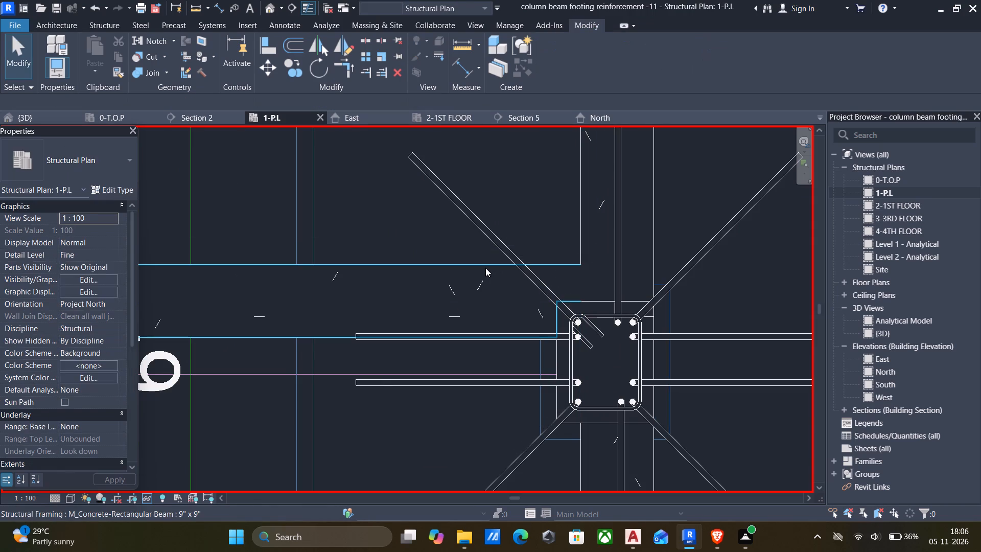
Align the lower edge of the horizontal beam between the two F-3 columns with the lower DWG beam line.
{"action": "type", "text": "al"}
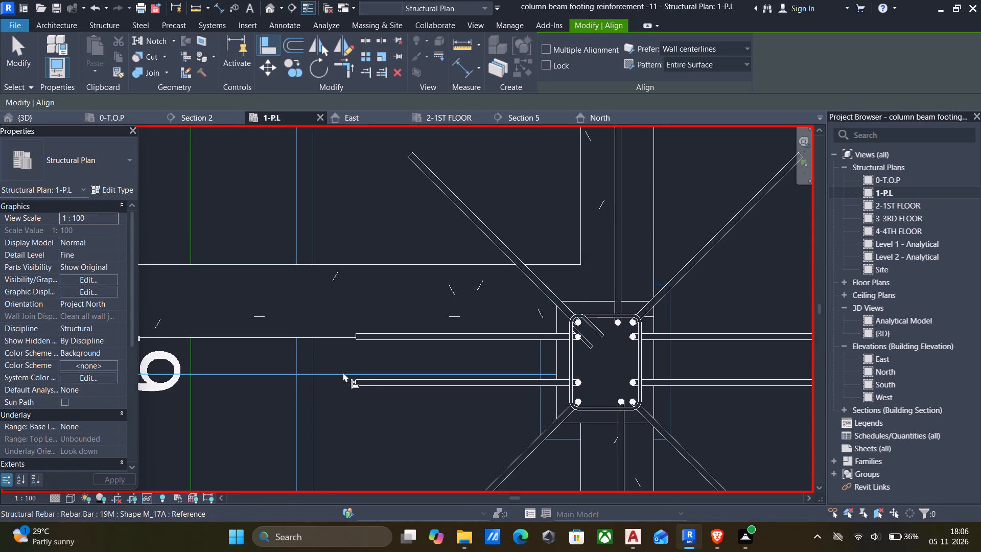
{"action": "left_click", "coordinate": [342, 371]}
{"action": "left_click", "coordinate": [338, 339]}
{"action": "scroll", "coordinate": [399, 348], "scroll_direction": "down", "scroll_amount": 6}
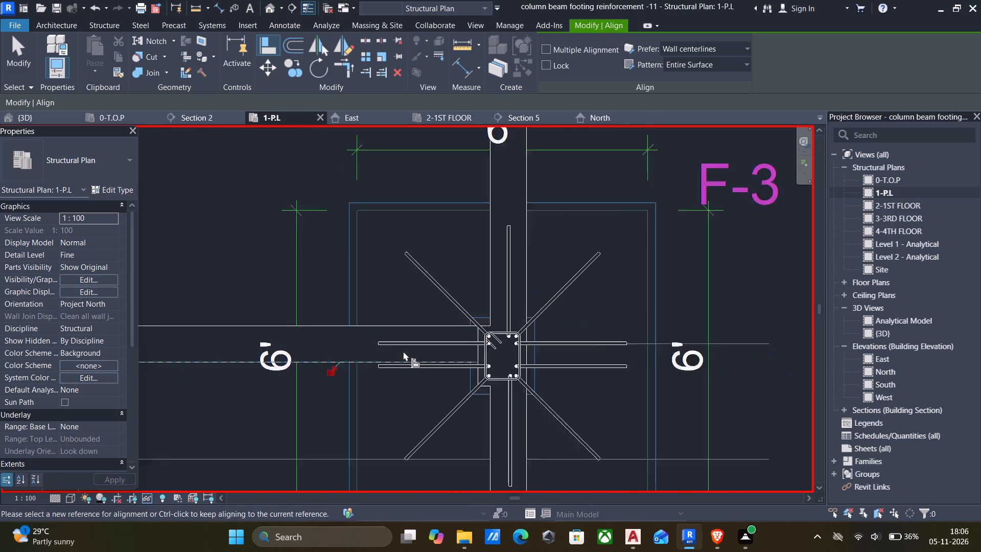
{"action": "middle_click_drag", "start_coordinate": [427, 353], "coordinate": [524, 349]}
{"action": "scroll", "coordinate": [524, 349], "scroll_direction": "down", "scroll_amount": 6}
{"action": "scroll", "coordinate": [480, 351], "scroll_direction": "down", "scroll_amount": 4}
{"action": "middle_click_drag", "start_coordinate": [436, 378], "coordinate": [439, 379]}
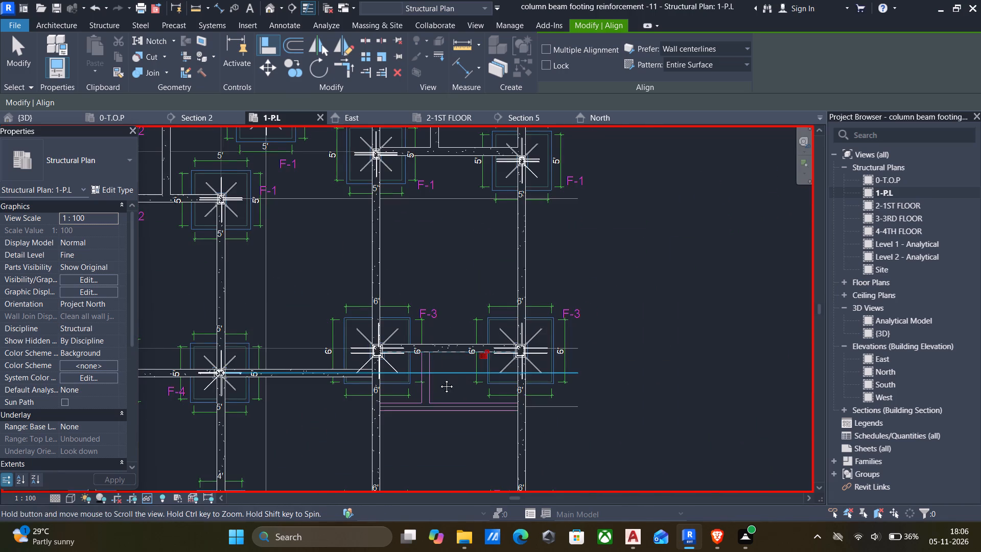
{"action": "middle_click_drag", "start_coordinate": [439, 379], "coordinate": [512, 369]}
{"action": "scroll", "coordinate": [486, 358], "scroll_direction": "down", "scroll_amount": 4}
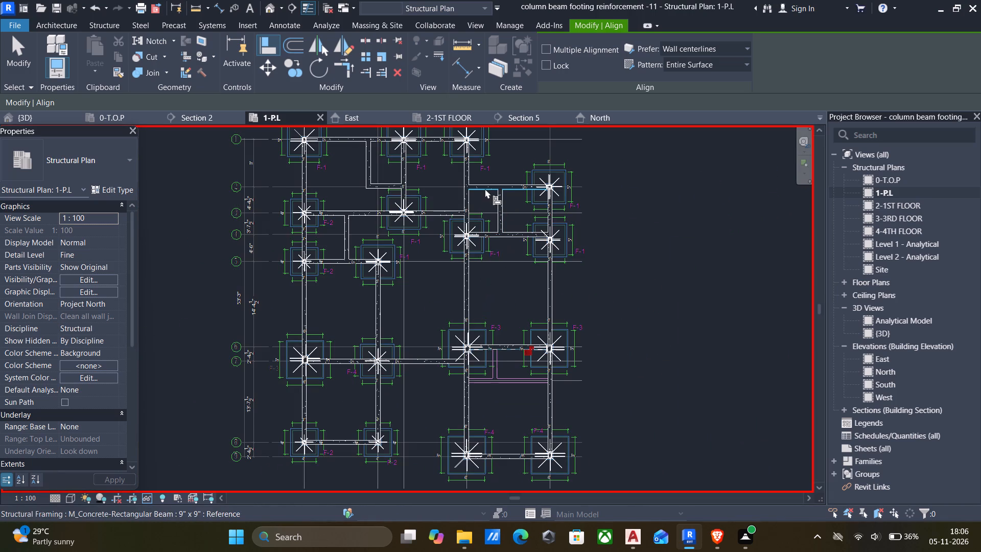
{"action": "key", "text": "Escape"}
{"action": "scroll", "coordinate": [495, 373], "scroll_direction": "up", "scroll_amount": 4}
{"action": "key", "text": "Escape"}
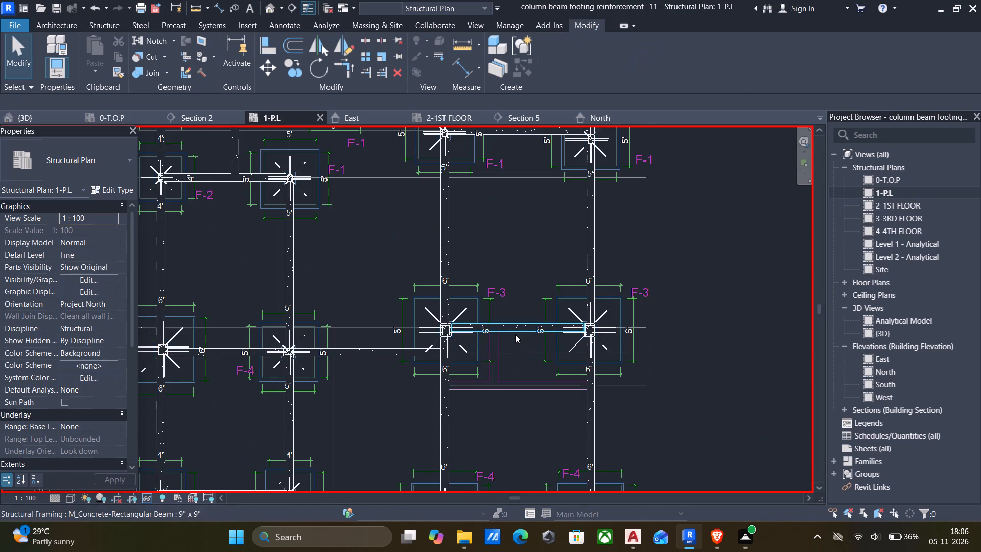
Draw a short vertical 9" x 9" beam along the left DWG line, from the F-3 horizontal beam down to the next DWG beam outline.
{"action": "left_click", "coordinate": [515, 333]}
{"action": "key", "text": "c"}
{"action": "key", "text": "s"}
{"action": "scroll", "coordinate": [496, 344], "scroll_direction": "up", "scroll_amount": 3}
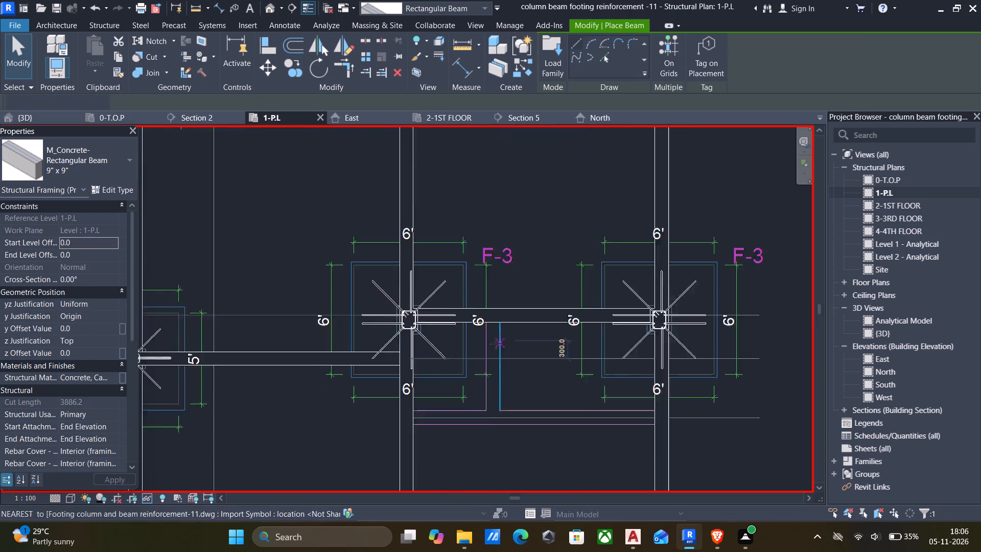
{"action": "scroll", "coordinate": [496, 343], "scroll_direction": "up", "scroll_amount": 7}
{"action": "left_click", "coordinate": [482, 301]}
{"action": "scroll", "coordinate": [483, 341], "scroll_direction": "down", "scroll_amount": 4}
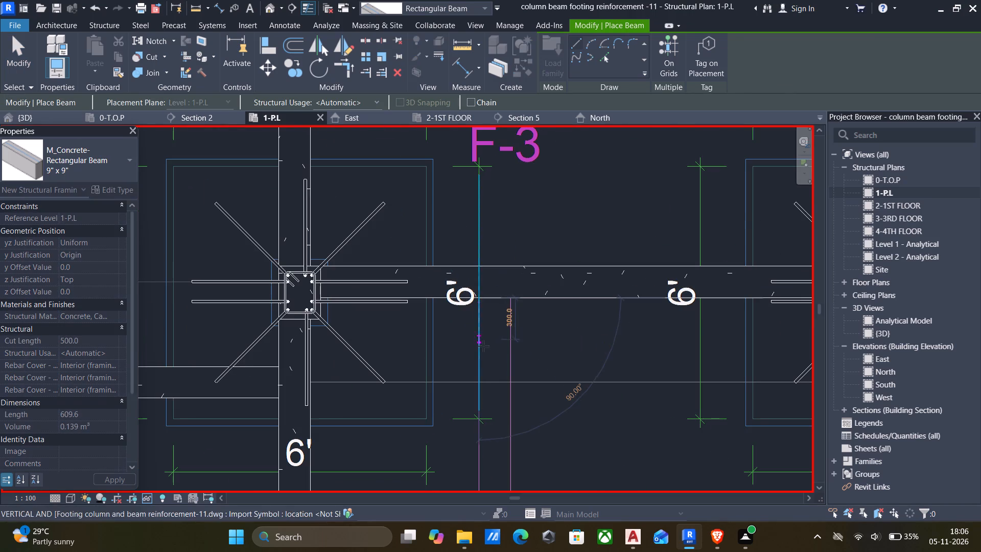
{"action": "scroll", "coordinate": [483, 346], "scroll_direction": "down", "scroll_amount": 2}
{"action": "left_click", "coordinate": [483, 413]}
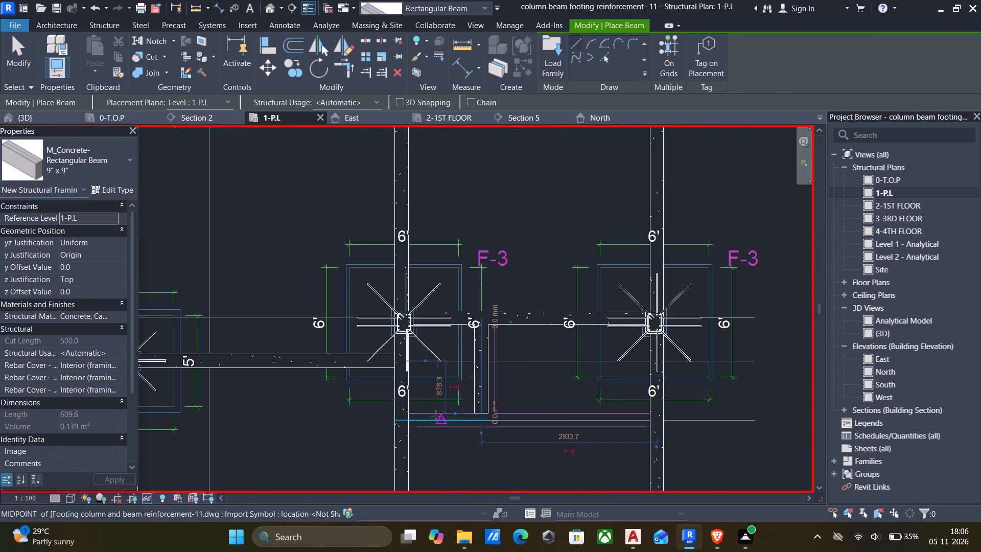
{"action": "key", "text": "Escape"}
{"action": "key", "text": "Escape"}
Align the right edge of the new short vertical beam with the right DWG beam line.
{"action": "key", "text": "a"}
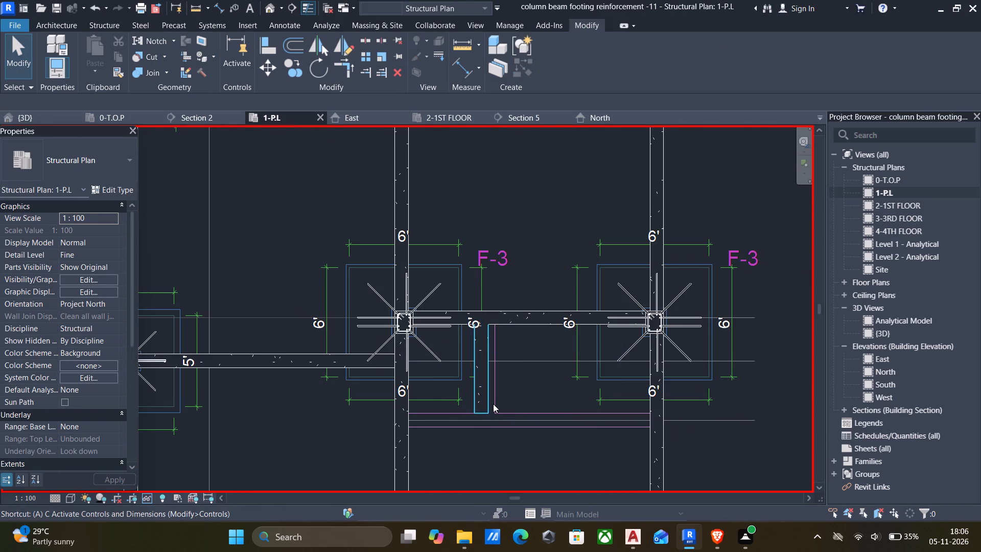
{"action": "key", "text": "l"}
{"action": "left_click", "coordinate": [498, 392]}
{"action": "left_click", "coordinate": [488, 391]}
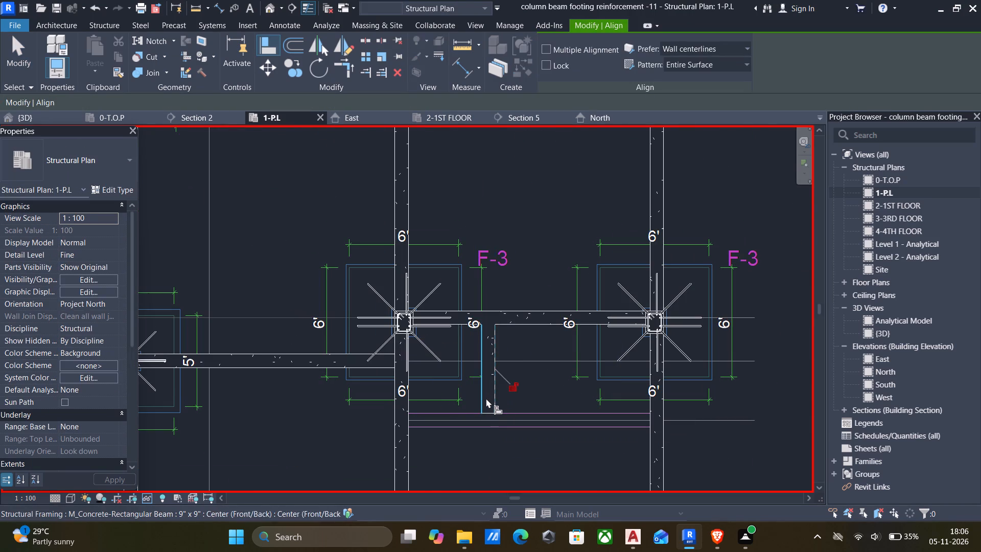
{"action": "key", "text": "Escape"}
{"action": "key", "text": "Escape"}
Draw a horizontal 9" x 9" beam about 4039 mm long along the upper DWG line at the short vertical beam's lower end, between the long vertical beams.
{"action": "left_click", "coordinate": [481, 392]}
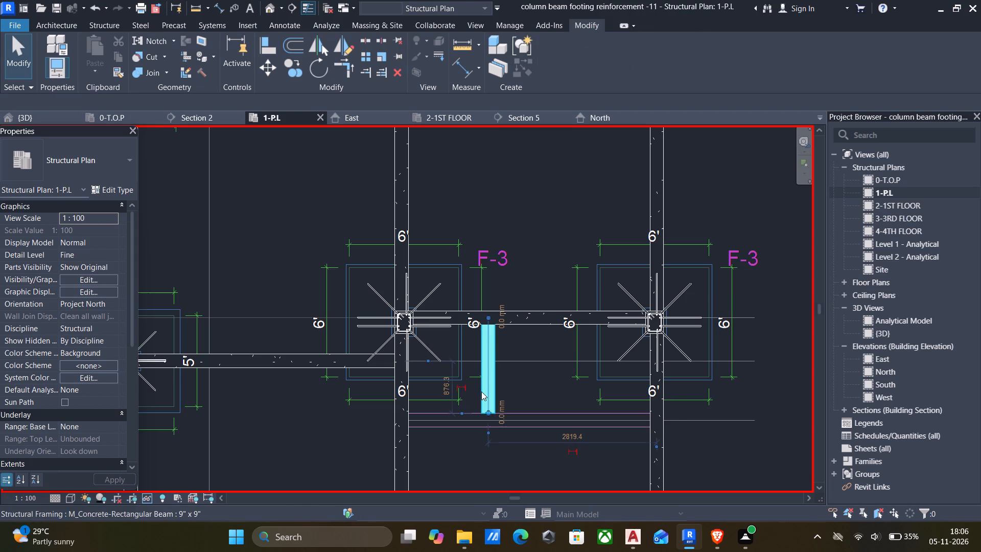
{"action": "key", "text": "c"}
{"action": "key", "text": "s"}
{"action": "scroll", "coordinate": [408, 413], "scroll_direction": "up", "scroll_amount": 7}
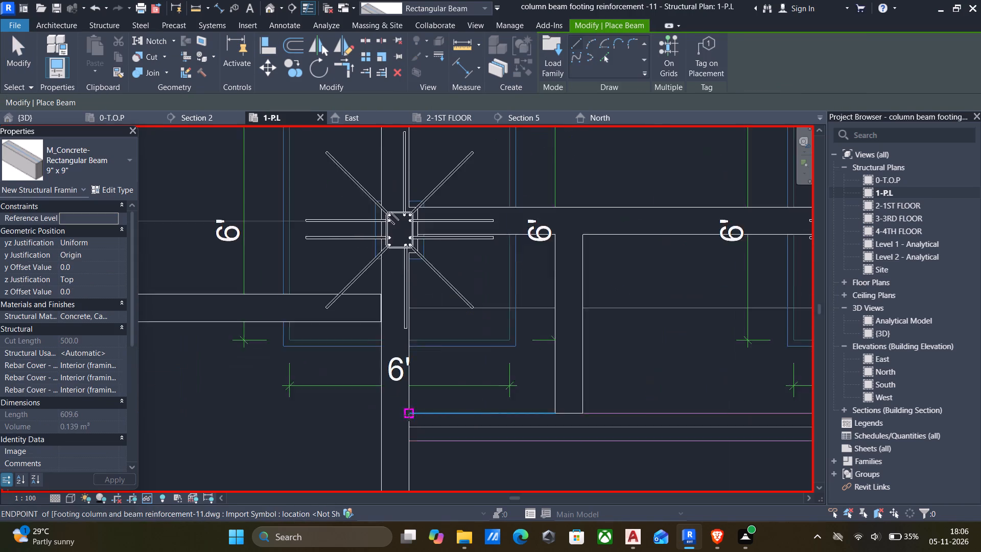
{"action": "scroll", "coordinate": [409, 415], "scroll_direction": "up", "scroll_amount": 3}
{"action": "left_click", "coordinate": [408, 416]}
{"action": "scroll", "coordinate": [432, 419], "scroll_direction": "down", "scroll_amount": 5}
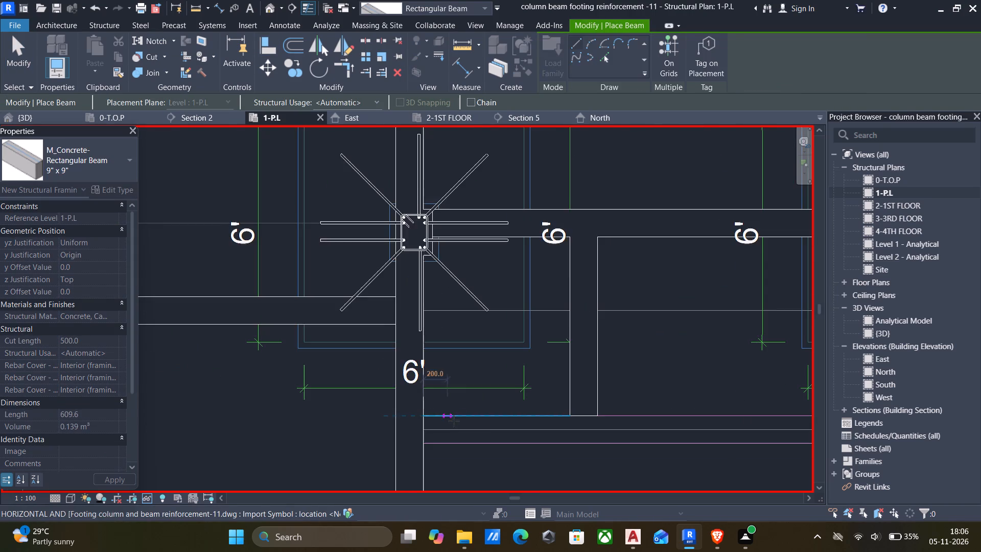
{"action": "scroll", "coordinate": [489, 420], "scroll_direction": "down", "scroll_amount": 5}
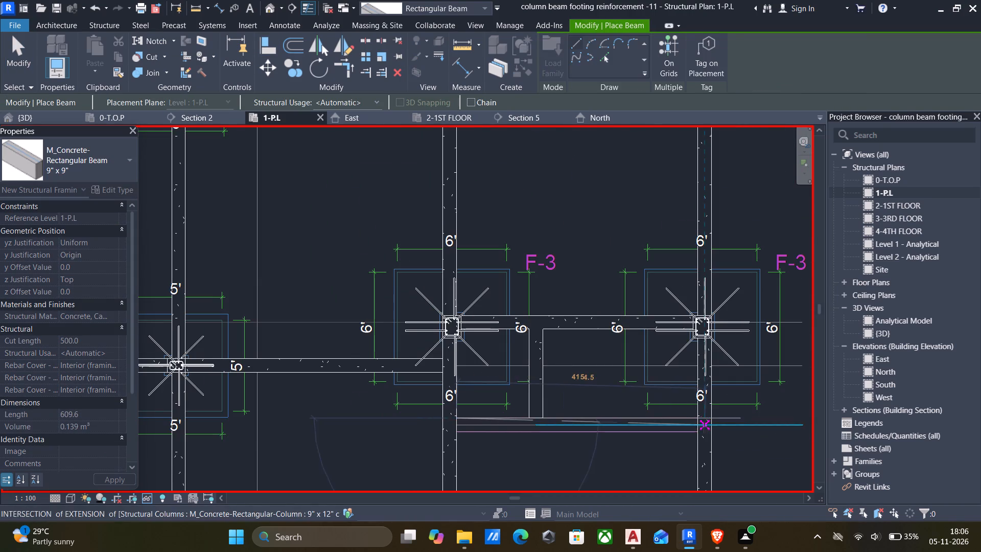
{"action": "scroll", "coordinate": [695, 422], "scroll_direction": "up", "scroll_amount": 5}
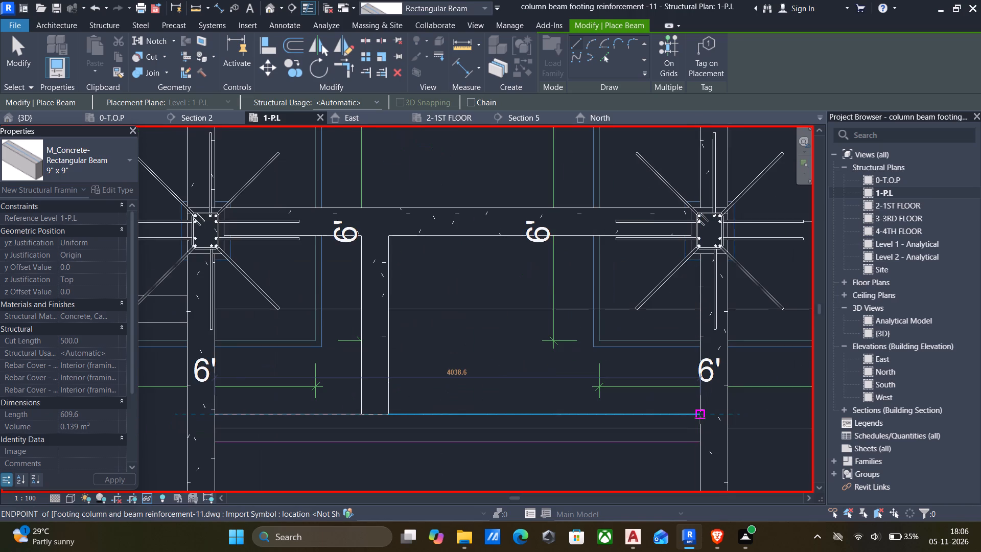
{"action": "left_click", "coordinate": [700, 418]}
{"action": "key", "text": "Escape"}
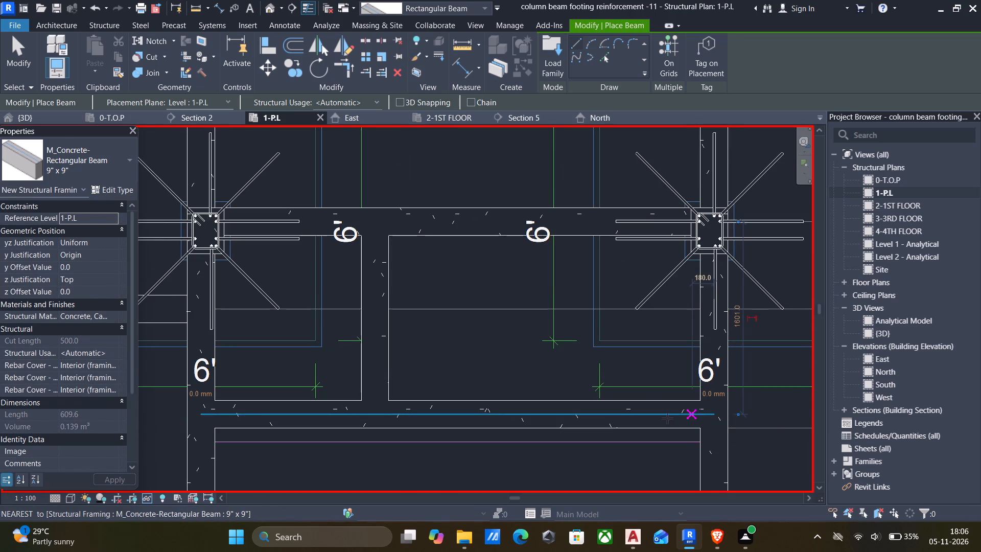
{"action": "key", "text": "Escape"}
Align the lower edge of the new horizontal beam below the F-3 columns with the lower DWG beam line.
{"action": "type", "text": "al"}
{"action": "left_click", "coordinate": [567, 443]}
{"action": "left_click", "coordinate": [567, 427]}
Review the 9" x 9" plinth beam layout across the whole 1-P.L plan for missing beams.
{"action": "scroll", "coordinate": [567, 427], "scroll_direction": "down", "scroll_amount": 4}
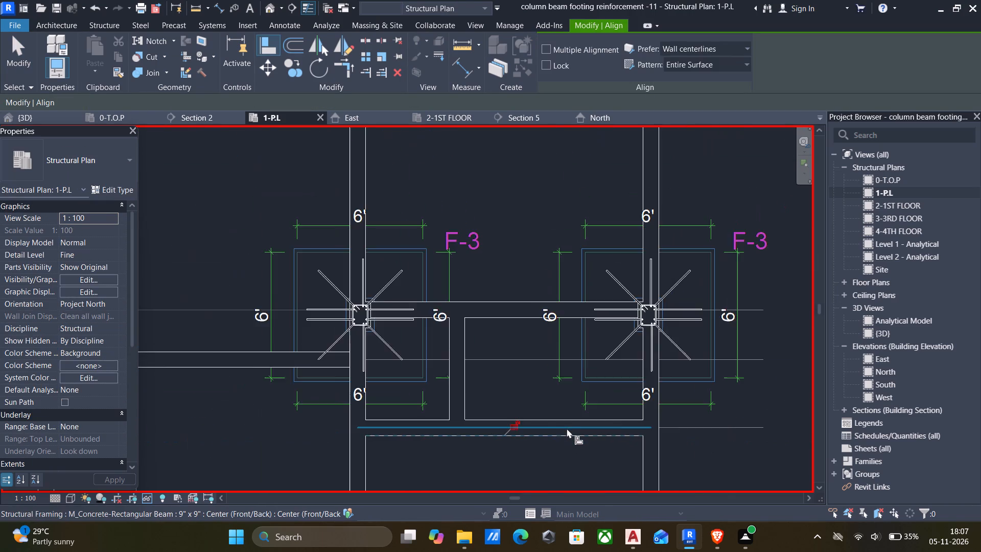
{"action": "scroll", "coordinate": [525, 425], "scroll_direction": "down", "scroll_amount": 5}
{"action": "middle_click_drag", "start_coordinate": [547, 431], "coordinate": [550, 301]}
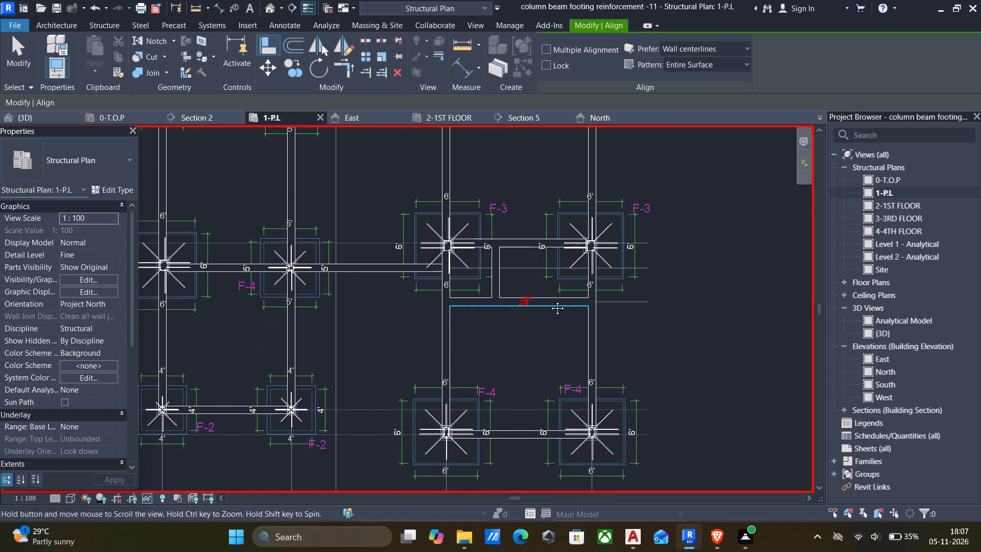
{"action": "middle_click_drag", "start_coordinate": [550, 301], "coordinate": [550, 300]}
{"action": "scroll", "coordinate": [553, 314], "scroll_direction": "down", "scroll_amount": 1}
{"action": "middle_click_drag", "start_coordinate": [552, 315], "coordinate": [549, 378]}
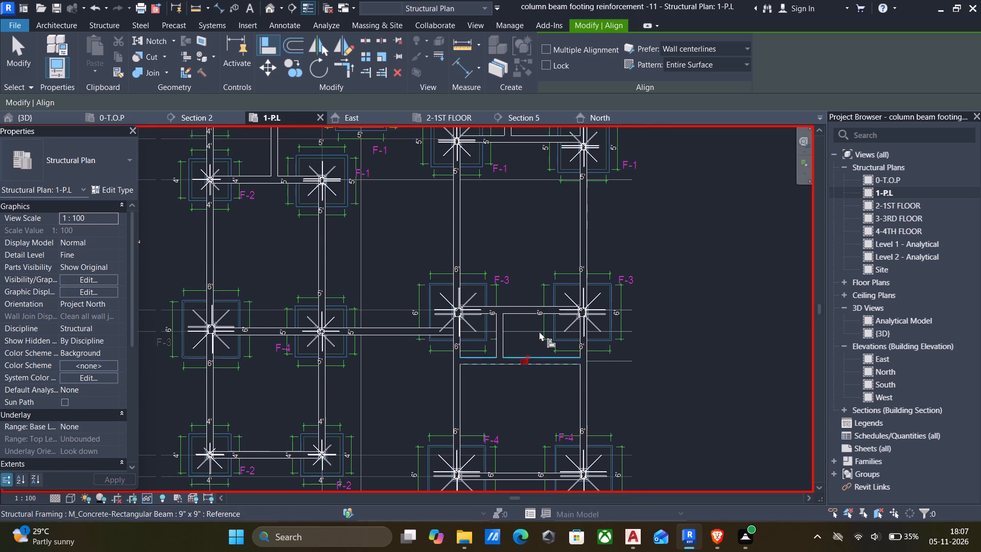
{"action": "middle_click_drag", "start_coordinate": [533, 301], "coordinate": [528, 390]}
{"action": "middle_click_drag", "start_coordinate": [531, 297], "coordinate": [532, 370]}
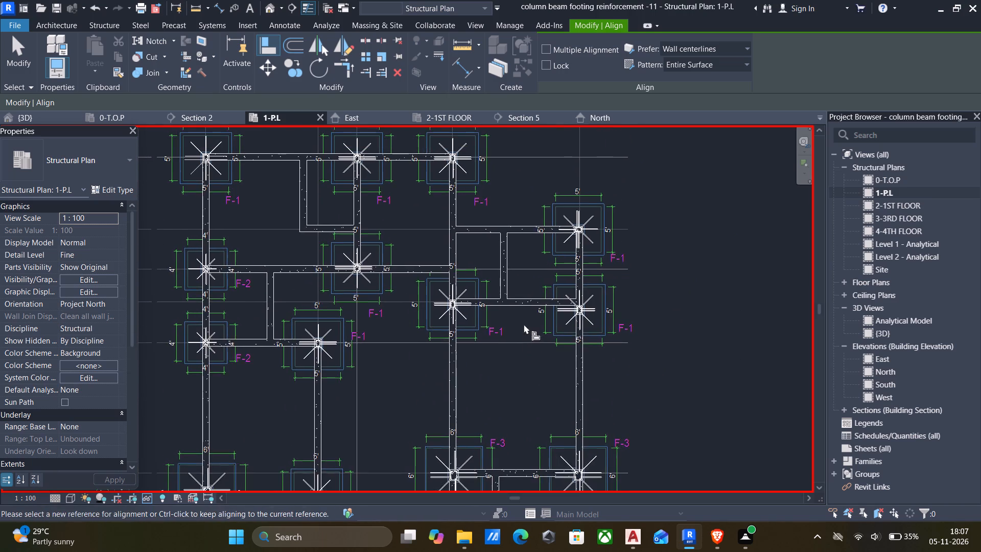
{"action": "scroll", "coordinate": [524, 323], "scroll_direction": "down", "scroll_amount": 3}
{"action": "key", "text": "Escape"}
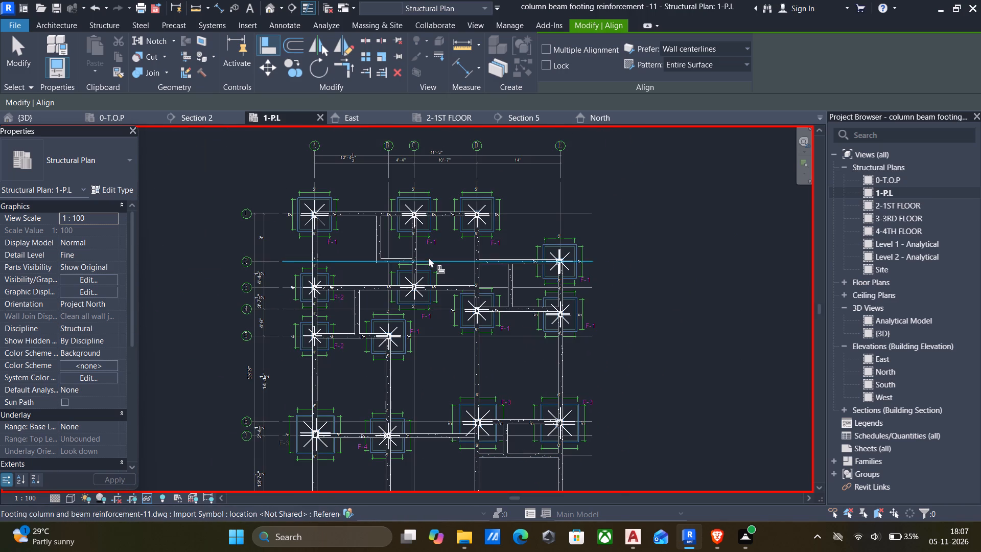
{"action": "key", "text": "Escape"}
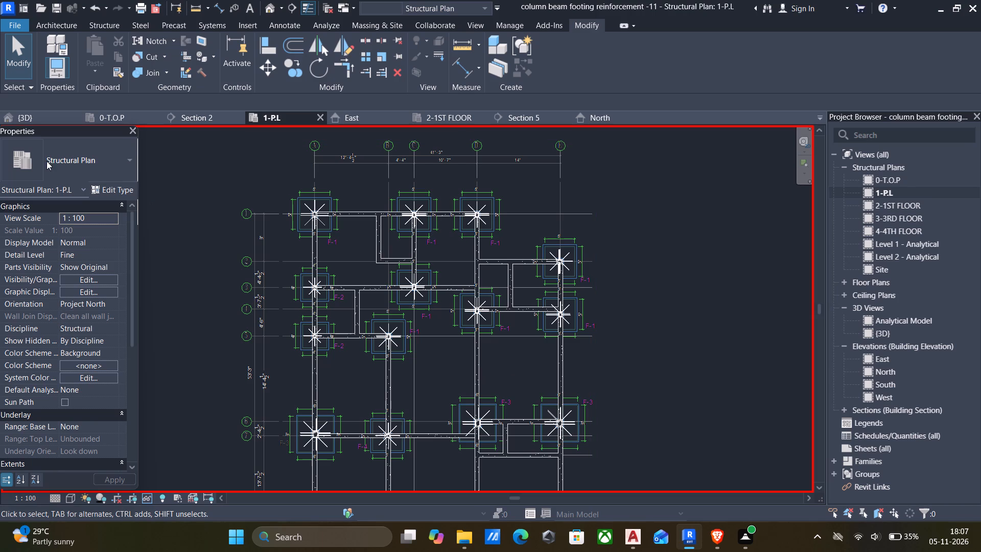
{"action": "scroll", "coordinate": [59, 184], "scroll_direction": "down", "scroll_amount": 1}
Open the default 3D view and inspect the plinth beams and their junctions with the columns and footings from several angles.
{"action": "left_click", "coordinate": [272, 5]}
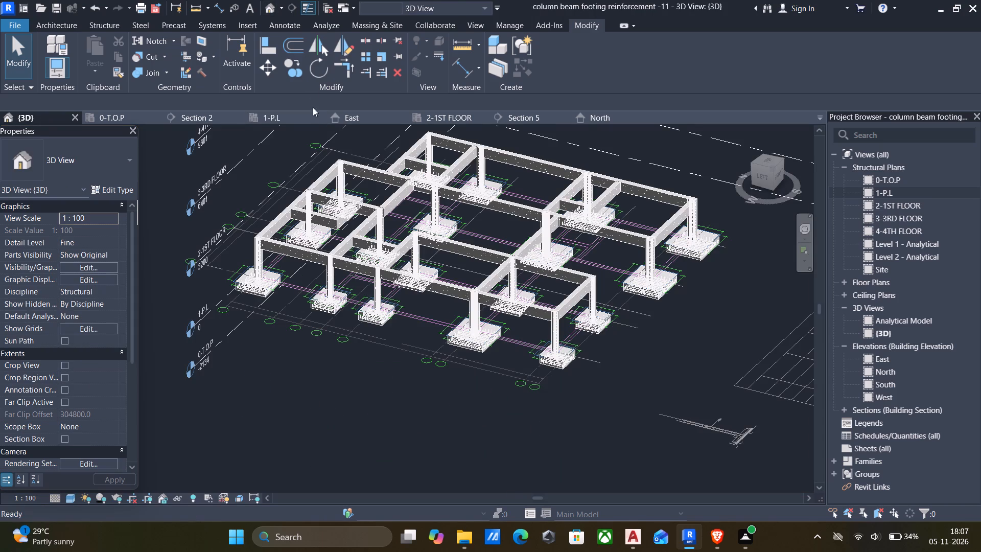
{"action": "scroll", "coordinate": [360, 174], "scroll_direction": "up", "scroll_amount": 5}
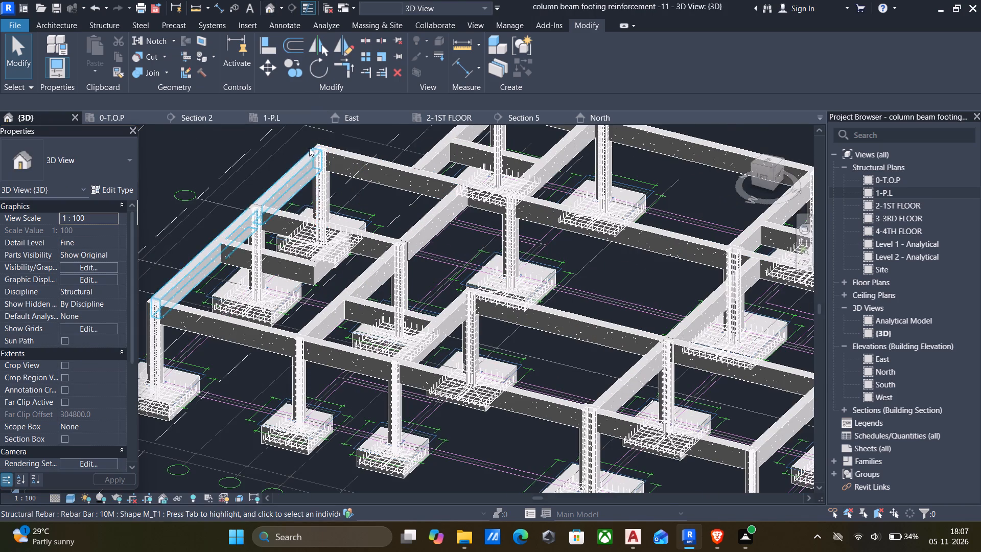
{"action": "scroll", "coordinate": [317, 145], "scroll_direction": "up", "scroll_amount": 13}
{"action": "scroll", "coordinate": [293, 171], "scroll_direction": "down", "scroll_amount": 6}
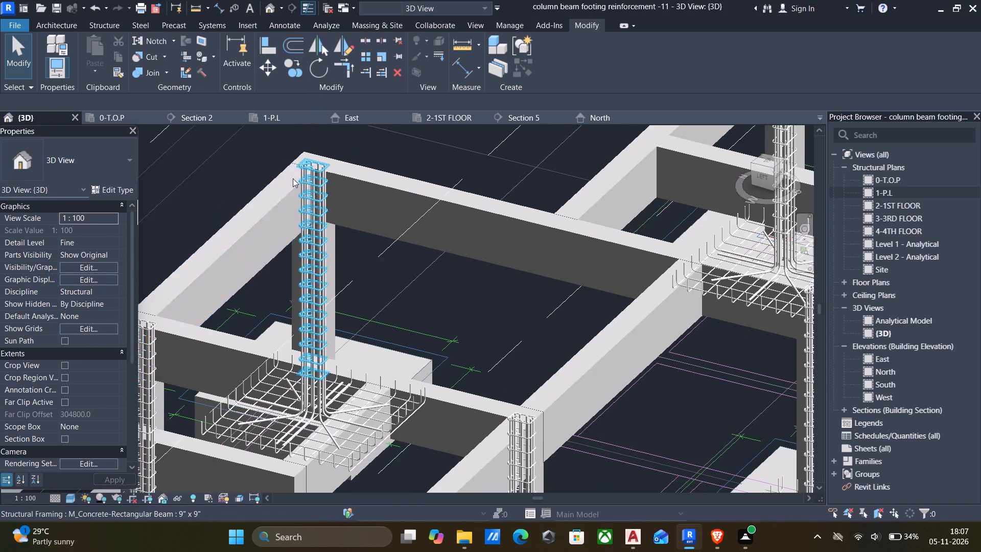
{"action": "middle_click_drag", "start_coordinate": [294, 185], "coordinate": [345, 203], "text": "shift"}
{"action": "scroll", "coordinate": [349, 213], "scroll_direction": "down", "scroll_amount": 1}
{"action": "middle_click_drag", "start_coordinate": [377, 221], "coordinate": [322, 181]}
{"action": "scroll", "coordinate": [326, 206], "scroll_direction": "down", "scroll_amount": 3}
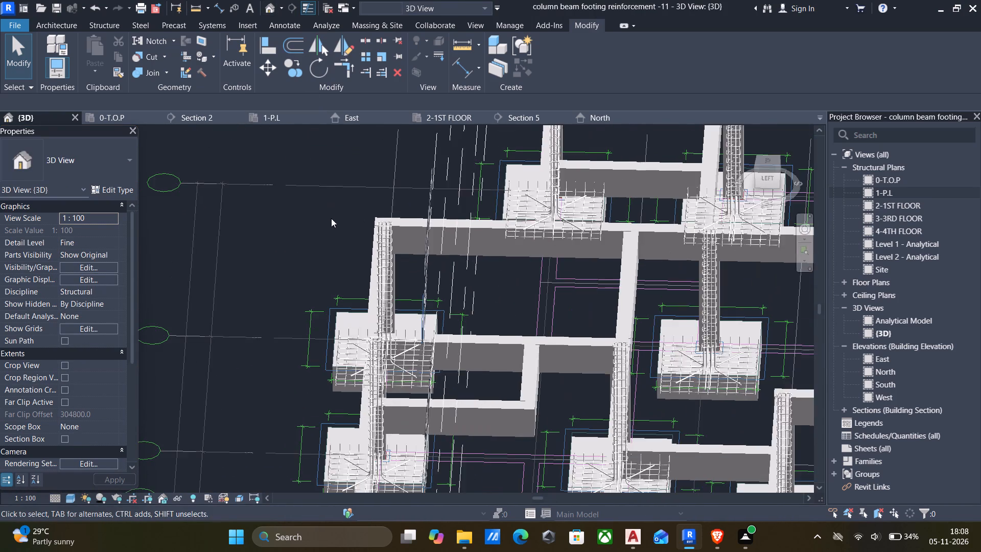
{"action": "middle_click_drag", "start_coordinate": [331, 219], "coordinate": [420, 200], "text": "shift"}
{"action": "middle_click_drag", "start_coordinate": [436, 198], "coordinate": [314, 228]}
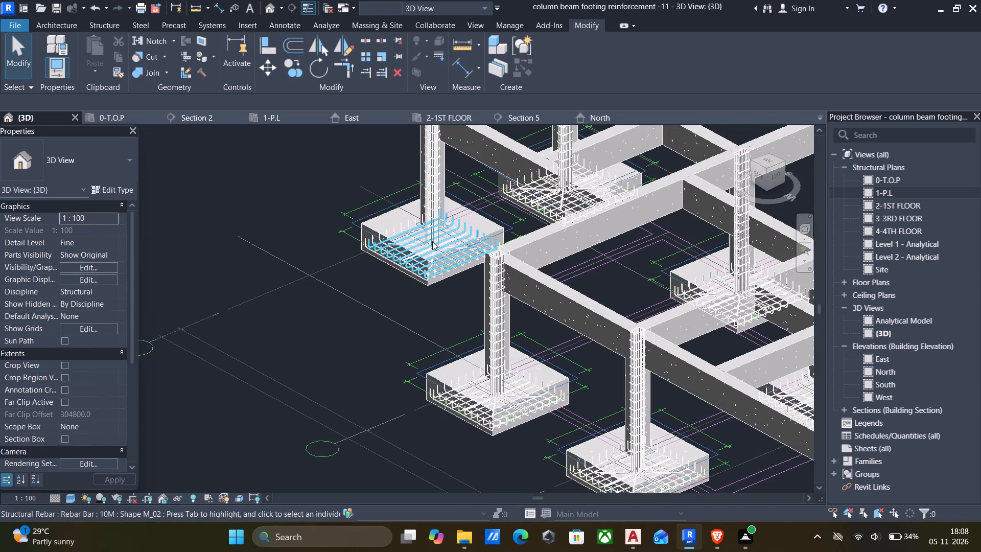
{"action": "scroll", "coordinate": [440, 243], "scroll_direction": "up", "scroll_amount": 8}
{"action": "scroll", "coordinate": [215, 207], "scroll_direction": "down", "scroll_amount": 6}
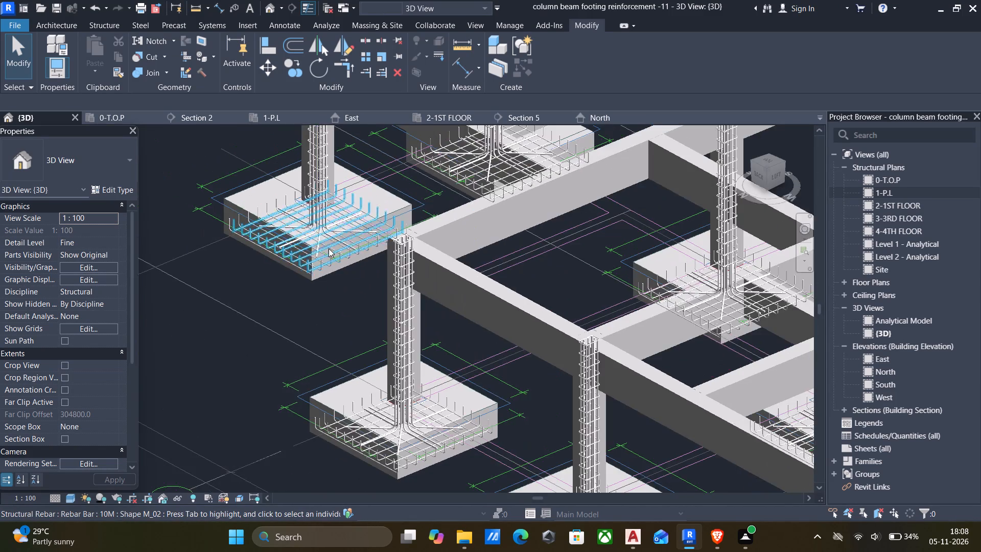
{"action": "middle_click_drag", "start_coordinate": [345, 250], "coordinate": [339, 371], "text": "shift"}
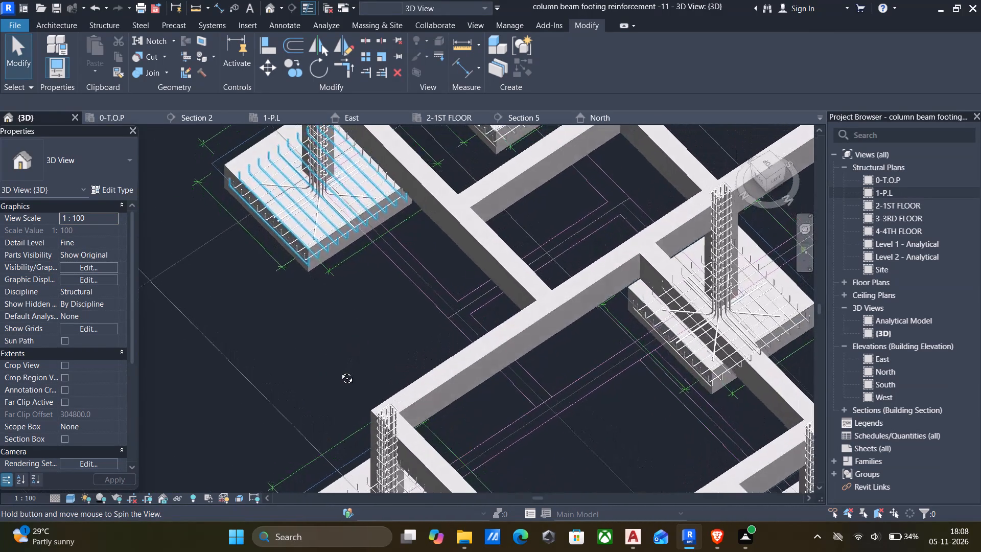
{"action": "middle_click_drag", "start_coordinate": [339, 371], "coordinate": [336, 369], "text": "shift"}
{"action": "middle_click_drag", "start_coordinate": [315, 347], "coordinate": [306, 274]}
{"action": "middle_click_drag", "start_coordinate": [311, 280], "coordinate": [312, 364], "text": "shift"}
{"action": "middle_click_drag", "start_coordinate": [312, 349], "coordinate": [313, 345]}
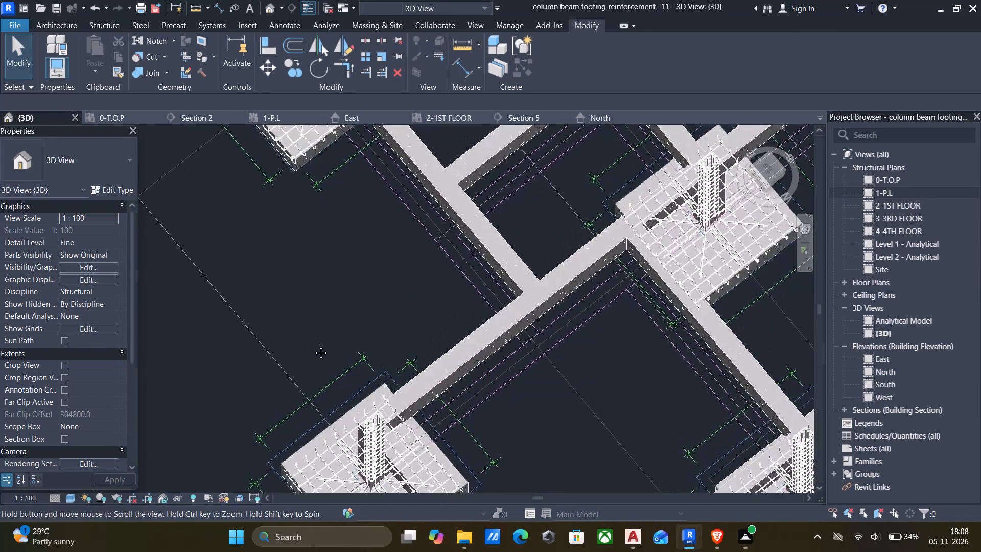
{"action": "middle_click_drag", "start_coordinate": [313, 345], "coordinate": [307, 294]}
{"action": "middle_click_drag", "start_coordinate": [314, 302], "coordinate": [311, 258], "text": "shift"}
{"action": "scroll", "coordinate": [323, 267], "scroll_direction": "down", "scroll_amount": 5}
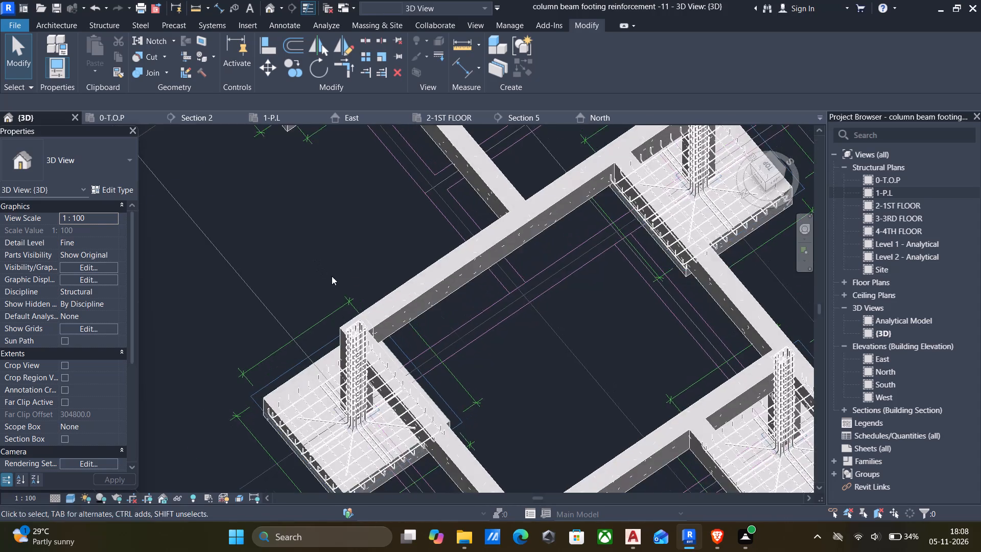
{"action": "scroll", "coordinate": [332, 276], "scroll_direction": "down", "scroll_amount": 1}
{"action": "middle_click_drag", "start_coordinate": [363, 300], "coordinate": [294, 234]}
{"action": "middle_click_drag", "start_coordinate": [374, 330], "coordinate": [367, 242], "text": "shift"}
{"action": "middle_click_drag", "start_coordinate": [395, 315], "coordinate": [377, 278]}
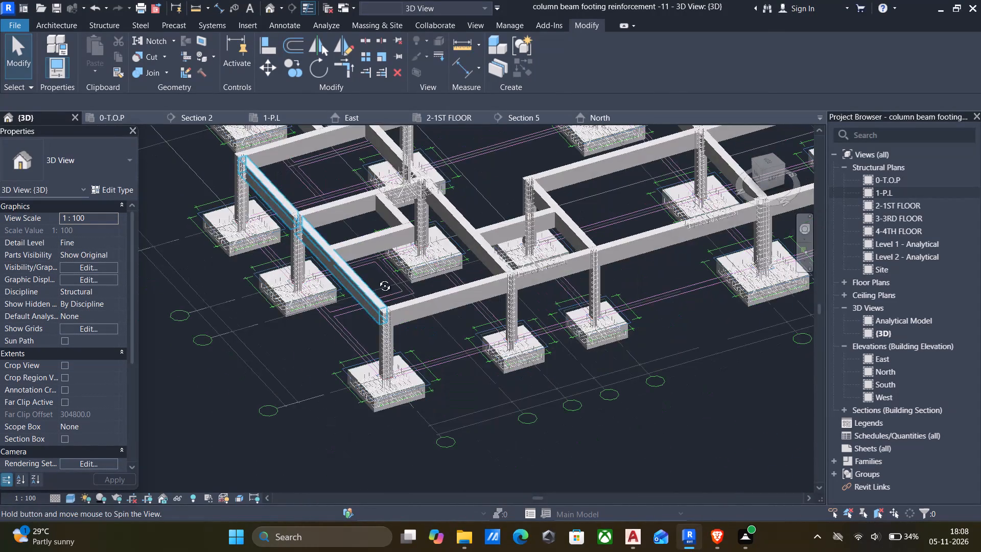
{"action": "middle_click_drag", "start_coordinate": [377, 278], "coordinate": [293, 321]}
{"action": "scroll", "coordinate": [448, 334], "scroll_direction": "down", "scroll_amount": 4}
{"action": "middle_click_drag", "start_coordinate": [500, 345], "coordinate": [469, 335]}
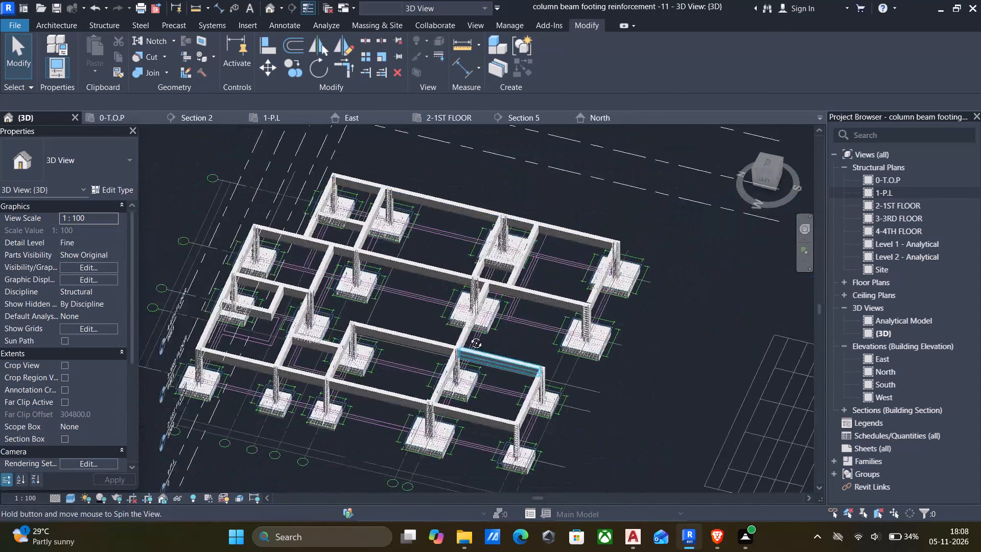
{"action": "middle_click_drag", "start_coordinate": [469, 335], "coordinate": [424, 333]}
{"action": "scroll", "coordinate": [408, 324], "scroll_direction": "up", "scroll_amount": 11}
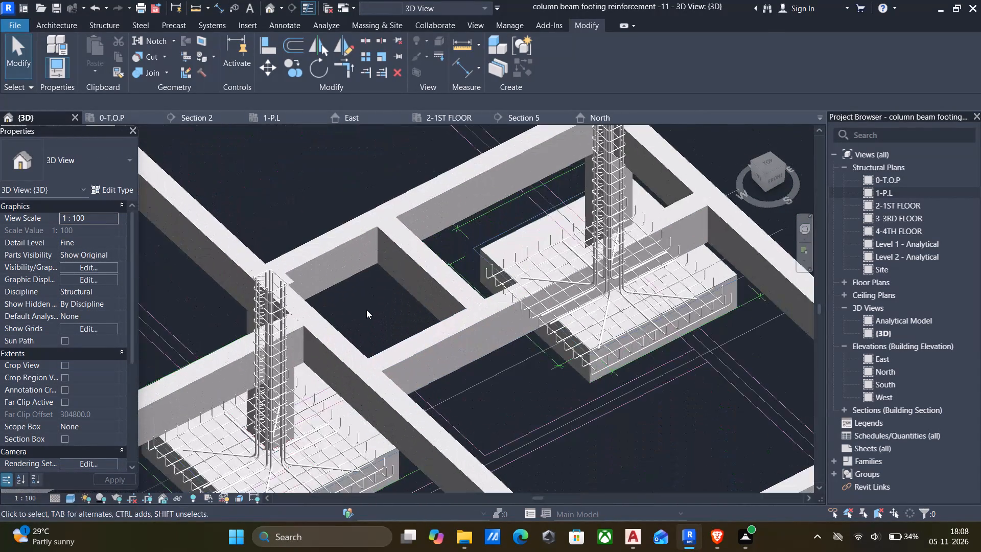
Inspect the whole plinth beam frame in 3D from several sides, checking how the beams connect to the columns above the footings.
{"action": "scroll", "coordinate": [303, 296], "scroll_direction": "down", "scroll_amount": 3}
{"action": "middle_click_drag", "start_coordinate": [311, 304], "coordinate": [379, 247], "text": "shift"}
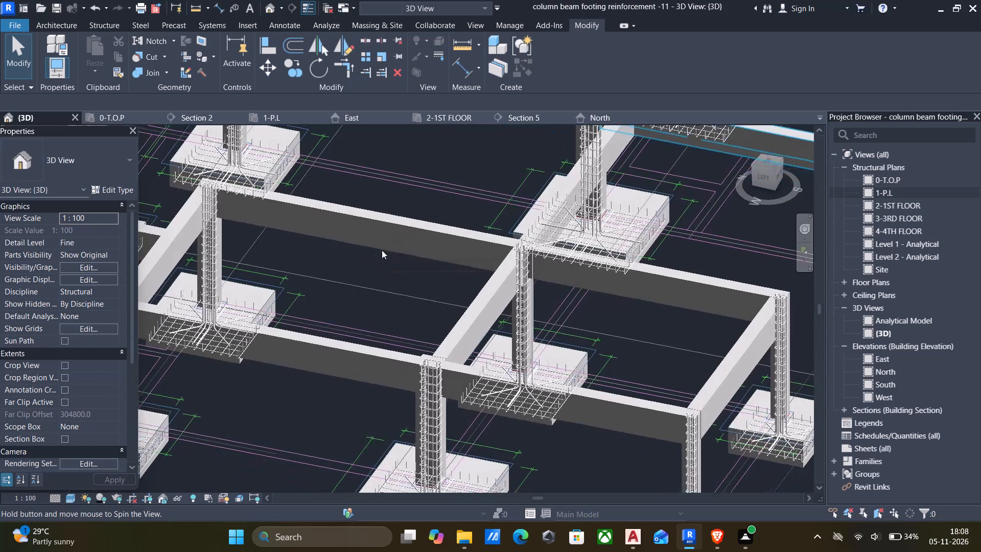
{"action": "scroll", "coordinate": [382, 251], "scroll_direction": "down", "scroll_amount": 4}
{"action": "middle_click_drag", "start_coordinate": [382, 254], "coordinate": [377, 316]}
{"action": "middle_click_drag", "start_coordinate": [385, 320], "coordinate": [390, 259], "text": "shift"}
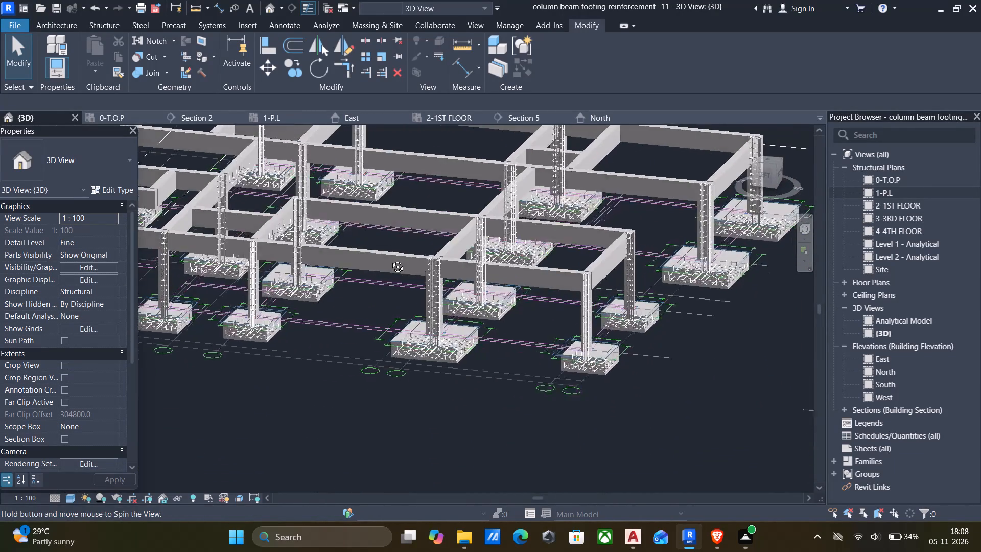
{"action": "middle_click_drag", "start_coordinate": [390, 259], "coordinate": [305, 227], "text": "shift"}
{"action": "middle_click_drag", "start_coordinate": [340, 233], "coordinate": [458, 266]}
{"action": "middle_click_drag", "start_coordinate": [423, 258], "coordinate": [355, 257], "text": "shift"}
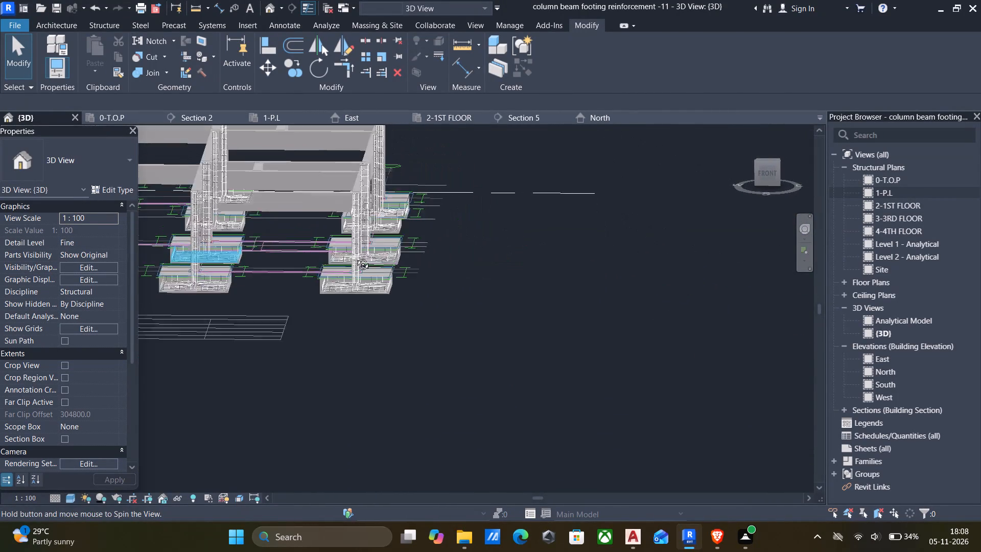
{"action": "middle_click_drag", "start_coordinate": [355, 257], "coordinate": [412, 360], "text": "shift"}
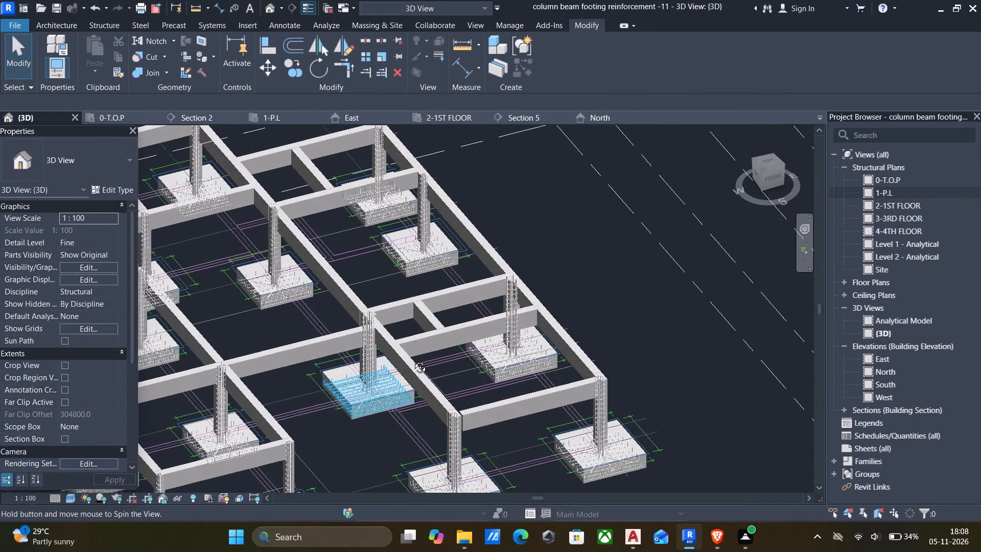
{"action": "middle_click_drag", "start_coordinate": [412, 360], "coordinate": [446, 280], "text": "shift"}
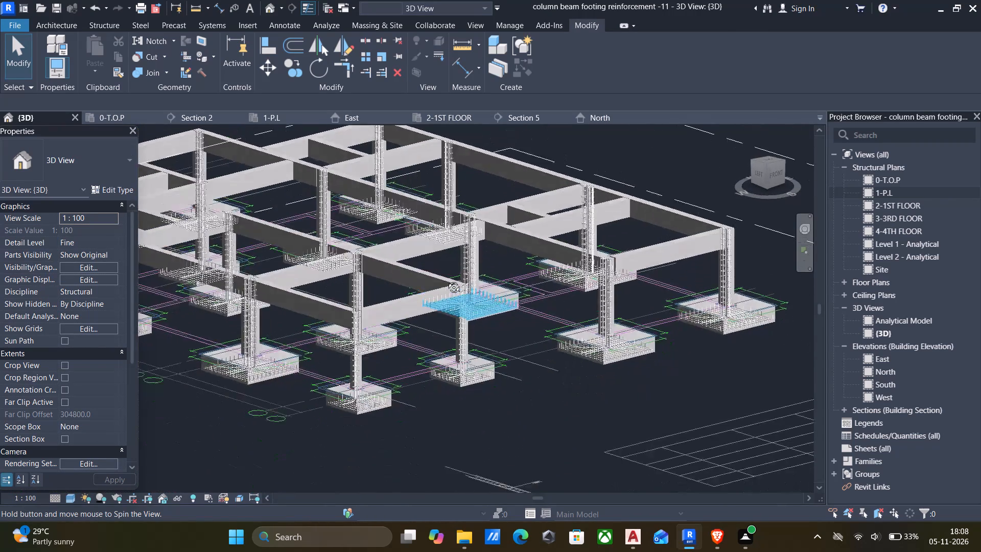
{"action": "middle_click_drag", "start_coordinate": [446, 280], "coordinate": [445, 279], "text": "shift"}
{"action": "scroll", "coordinate": [438, 281], "scroll_direction": "down", "scroll_amount": 5}
{"action": "middle_click_drag", "start_coordinate": [410, 270], "coordinate": [320, 293], "text": "shift"}
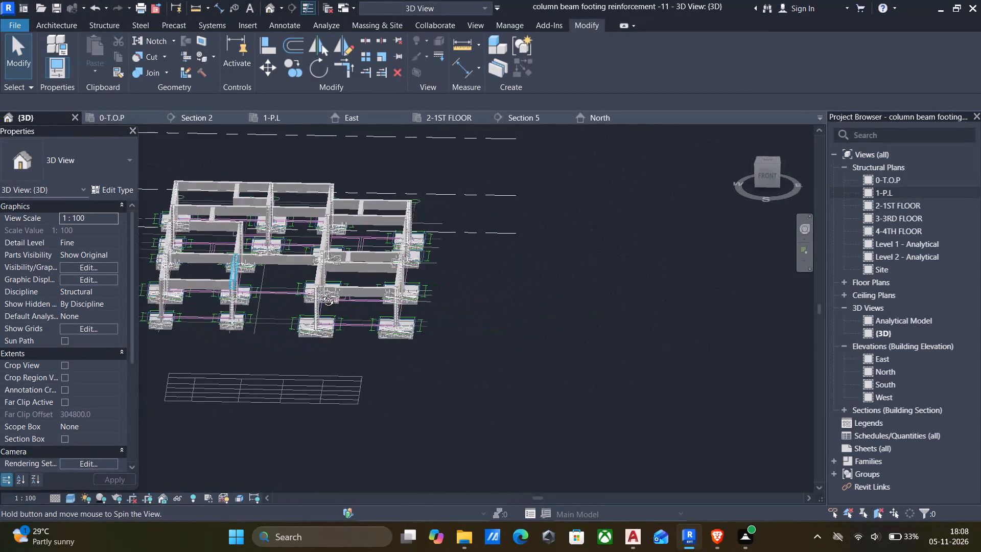
{"action": "middle_click_drag", "start_coordinate": [320, 293], "coordinate": [489, 332], "text": "shift"}
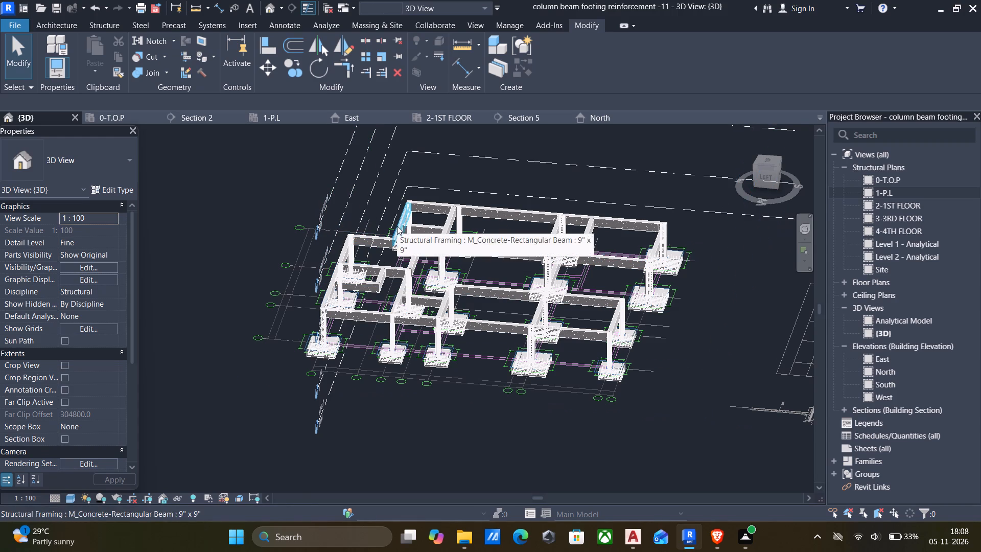
{"action": "middle_click_drag", "start_coordinate": [399, 228], "coordinate": [463, 200], "text": "shift"}
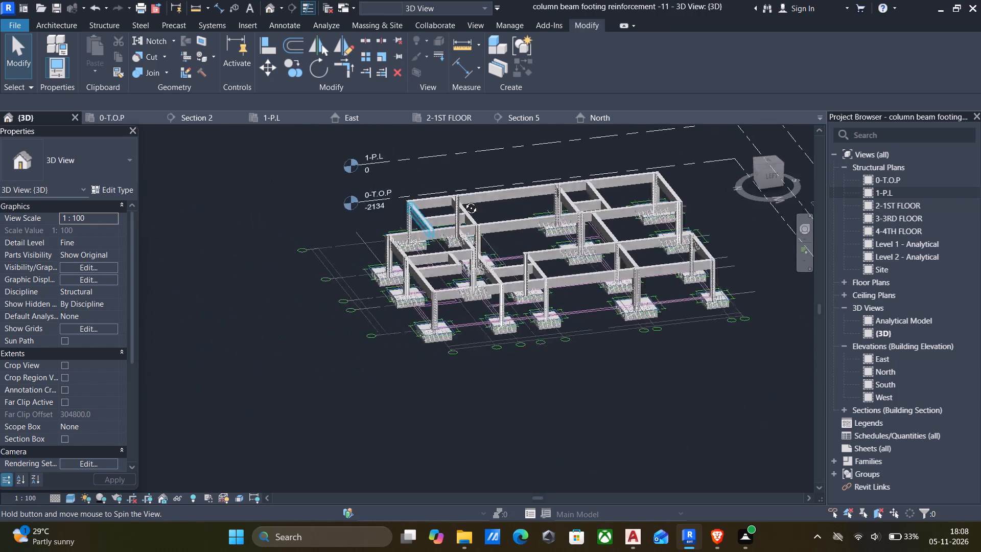
{"action": "middle_click_drag", "start_coordinate": [463, 200], "coordinate": [499, 189], "text": "shift"}
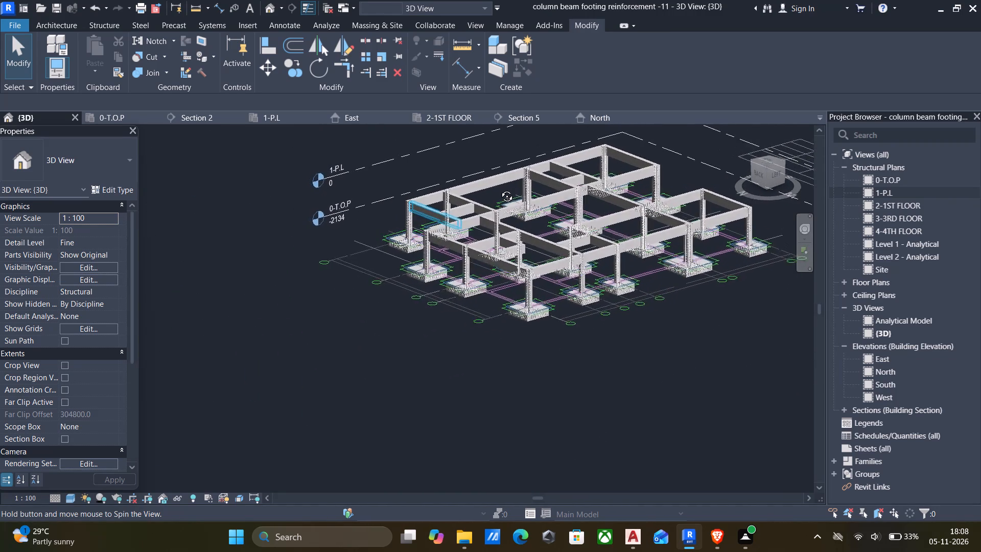
{"action": "middle_click_drag", "start_coordinate": [499, 189], "coordinate": [489, 195], "text": "shift"}
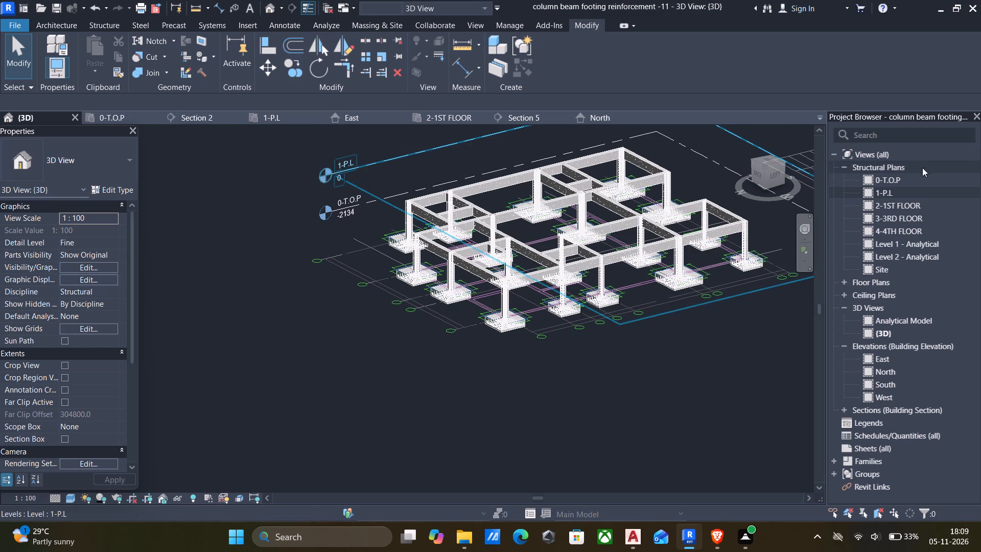
Return to the 1-P.L structural plan without saving the project and view the 9" x 9" beams around grids 1 to 5.
{"action": "double_click", "coordinate": [869, 191]}
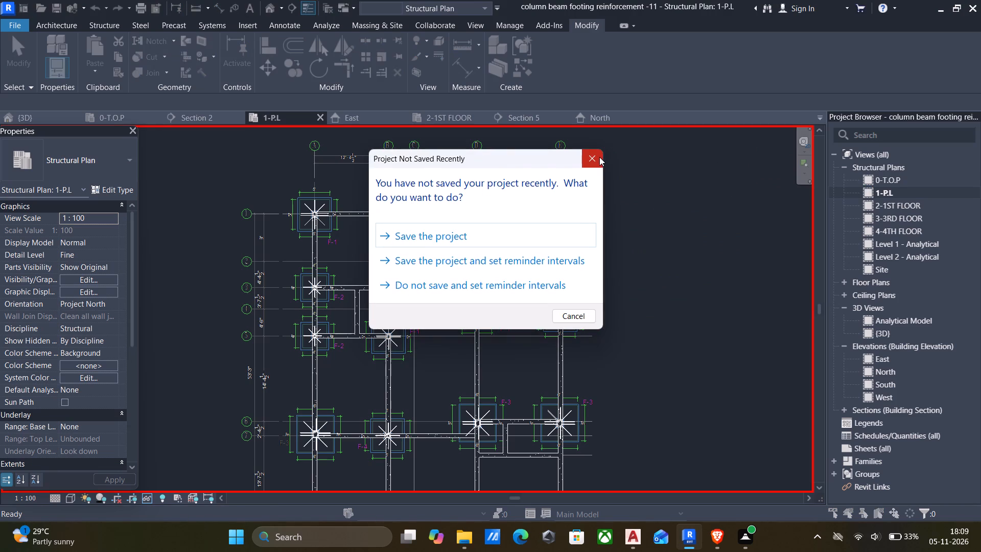
{"action": "left_click", "coordinate": [599, 157]}
{"action": "scroll", "coordinate": [364, 216], "scroll_direction": "up", "scroll_amount": 3}
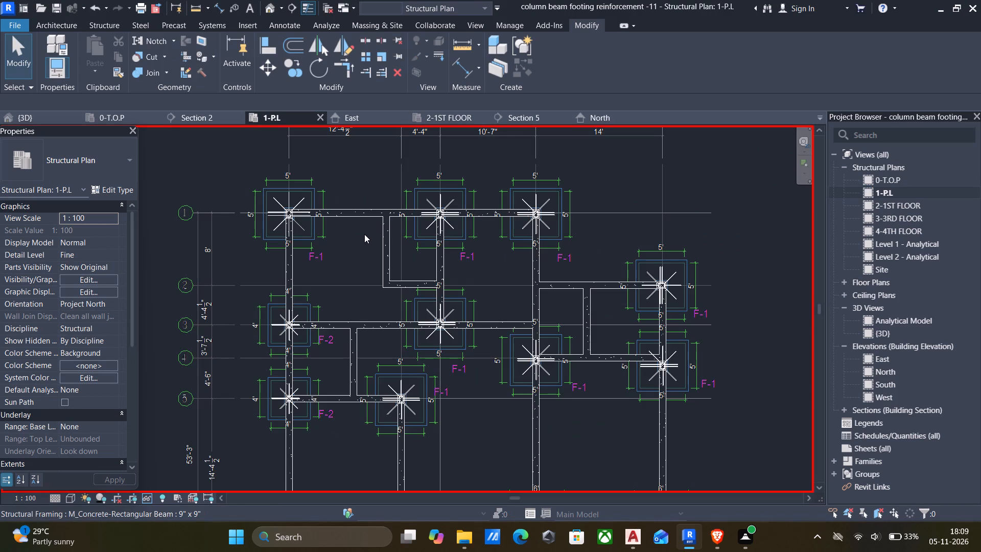
{"action": "scroll", "coordinate": [366, 237], "scroll_direction": "down", "scroll_amount": 1}
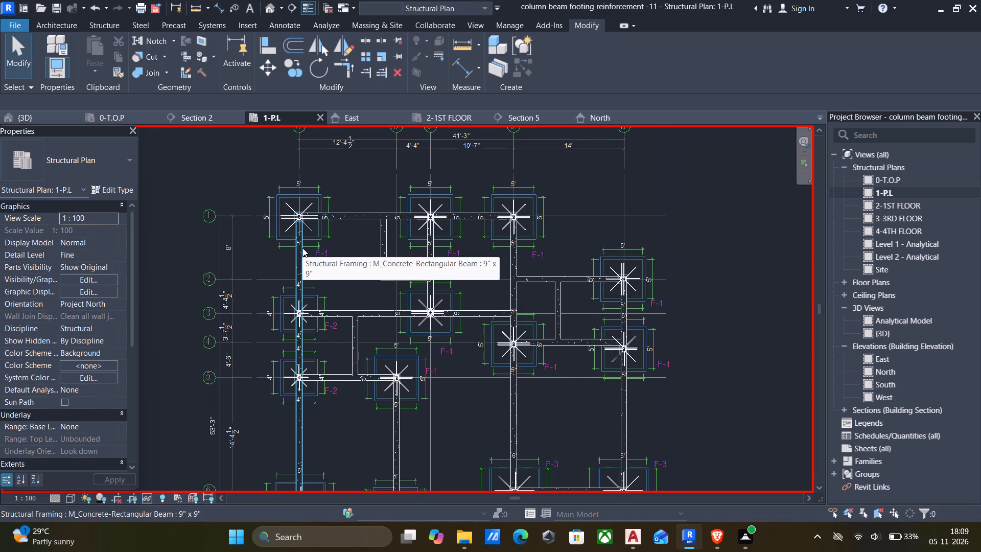
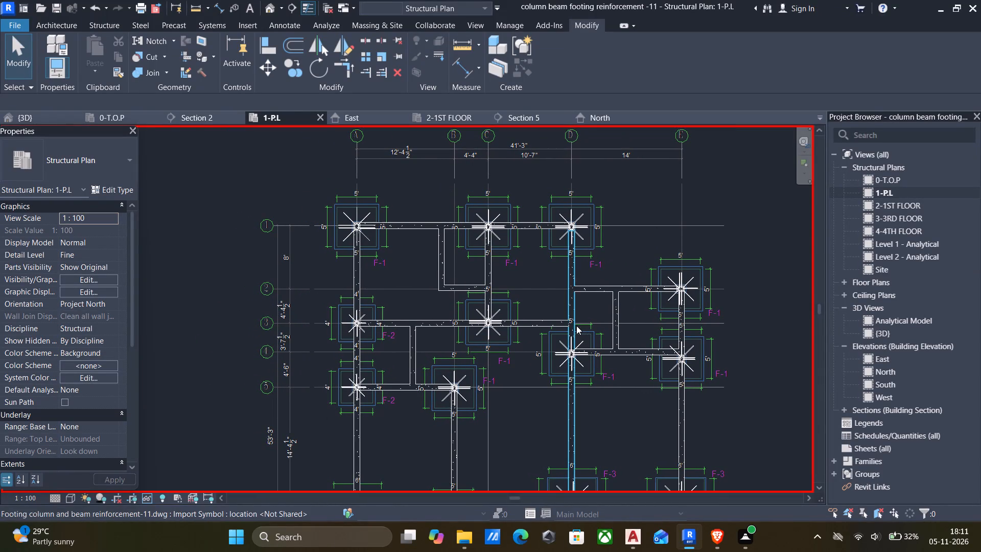
Create a short building section across the grid A plinth beam, between grids 1 and 2.
{"action": "scroll", "coordinate": [576, 326], "scroll_direction": "down", "scroll_amount": 2}
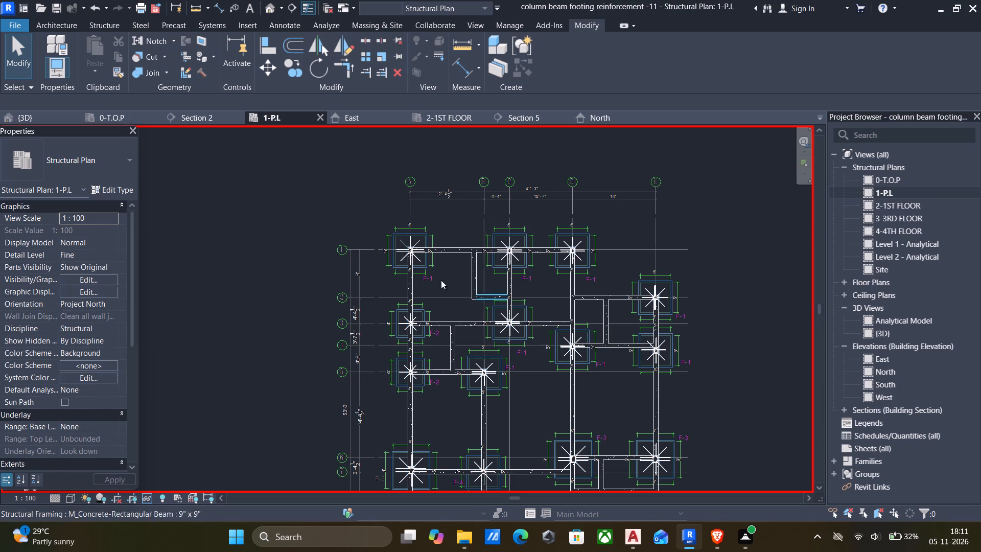
{"action": "scroll", "coordinate": [445, 251], "scroll_direction": "up", "scroll_amount": 4}
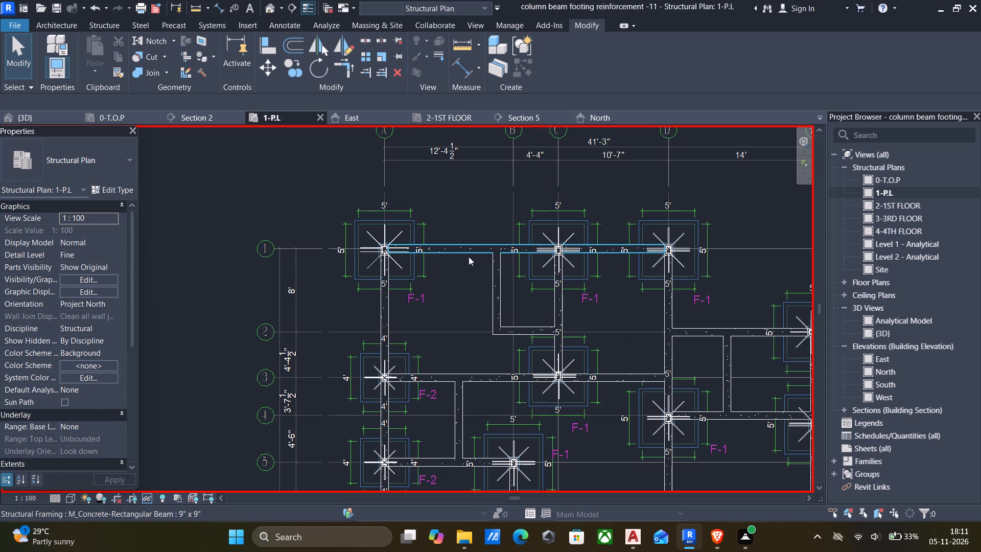
{"action": "scroll", "coordinate": [471, 284], "scroll_direction": "down", "scroll_amount": 2}
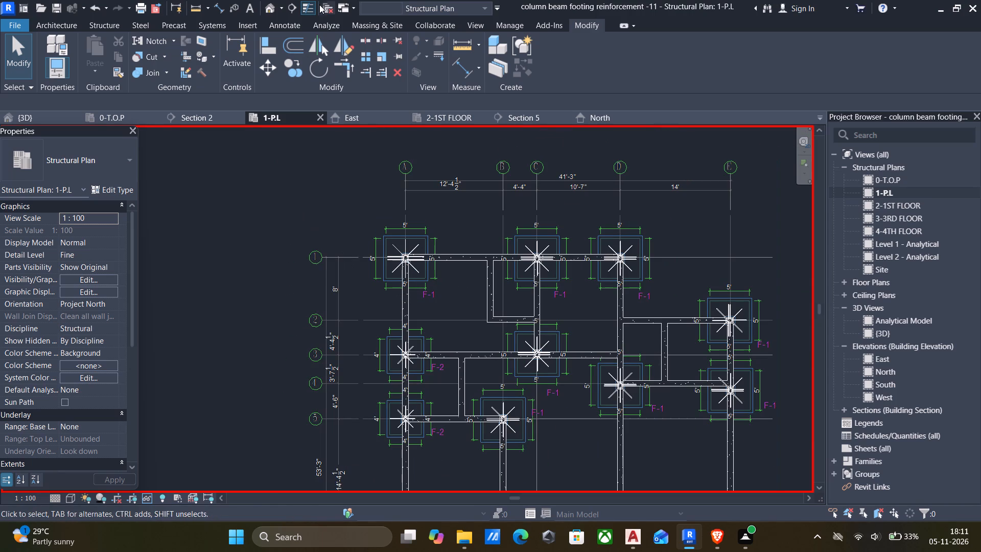
{"action": "left_click", "coordinate": [290, 7]}
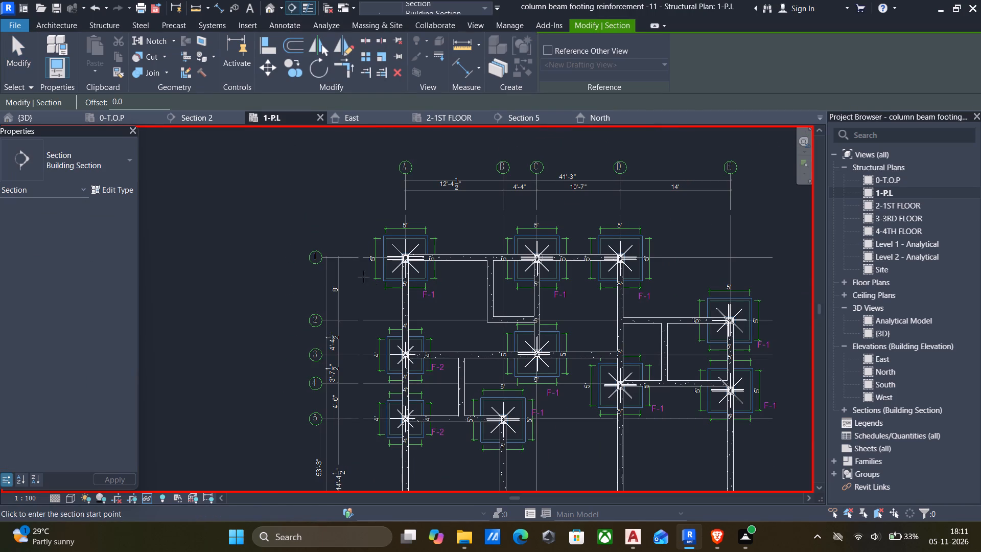
{"action": "scroll", "coordinate": [387, 296], "scroll_direction": "up", "scroll_amount": 5}
{"action": "left_click", "coordinate": [387, 324]}
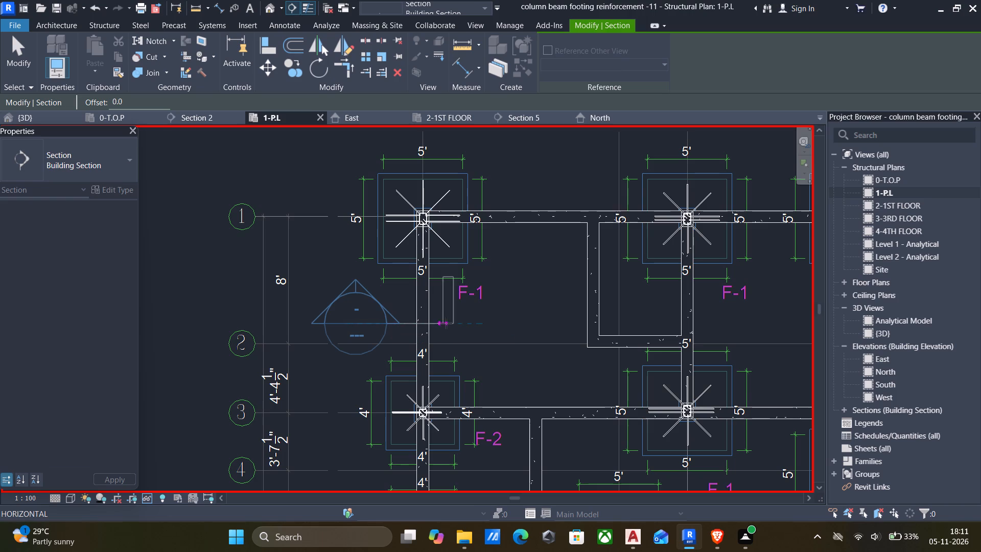
{"action": "left_click", "coordinate": [466, 324]}
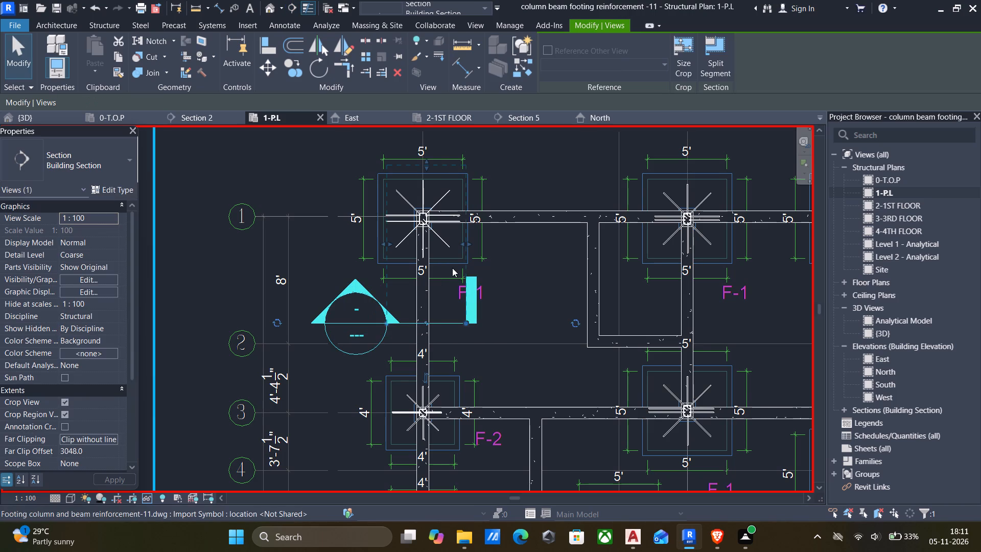
{"action": "key", "text": "Escape"}
{"action": "key", "text": "Escape"}
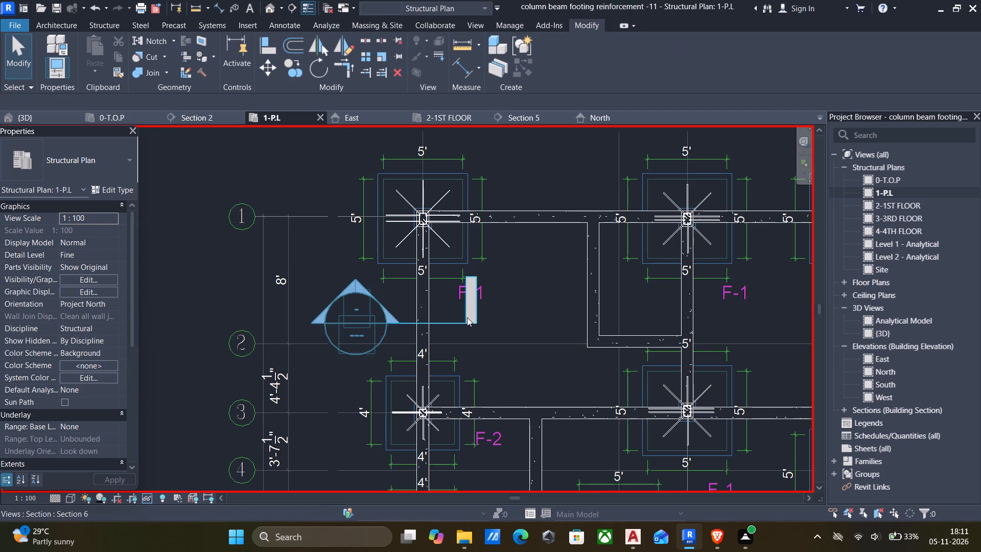
Shorten the new section's far clip depth to about 718 mm and open its section view.
{"action": "left_click", "coordinate": [467, 317]}
{"action": "left_click_drag", "start_coordinate": [424, 167], "coordinate": [425, 181]}
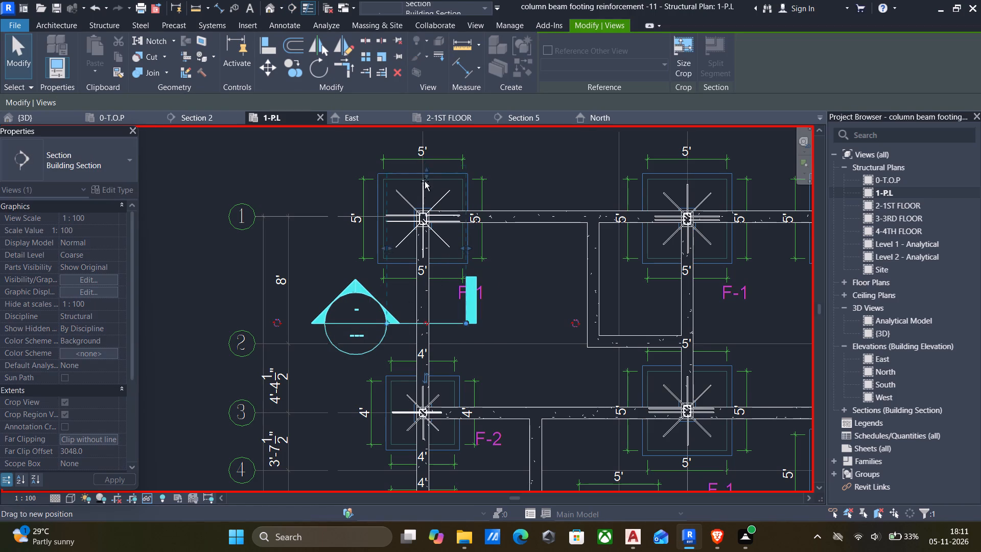
{"action": "left_click_drag", "start_coordinate": [425, 181], "coordinate": [432, 288]}
{"action": "right_click", "coordinate": [478, 296]}
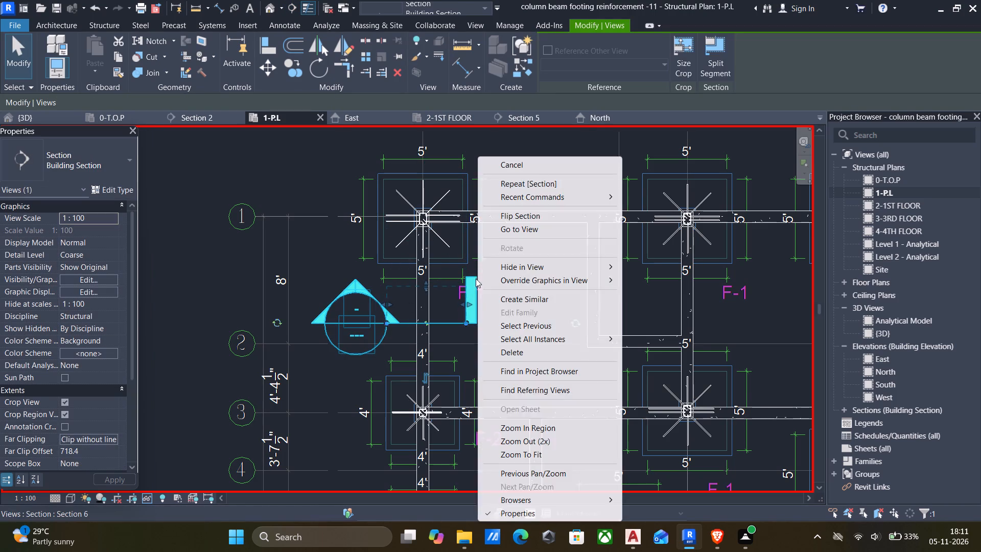
{"action": "left_click", "coordinate": [515, 230]}
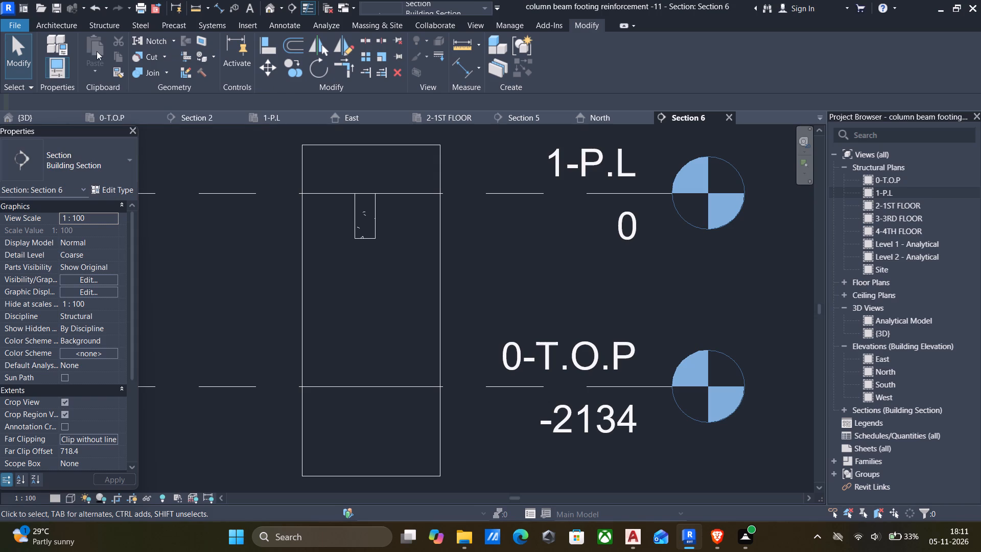
Add a new rebar cover setting named "beam cover" in the Rebar Cover Settings.
{"action": "left_click", "coordinate": [95, 28]}
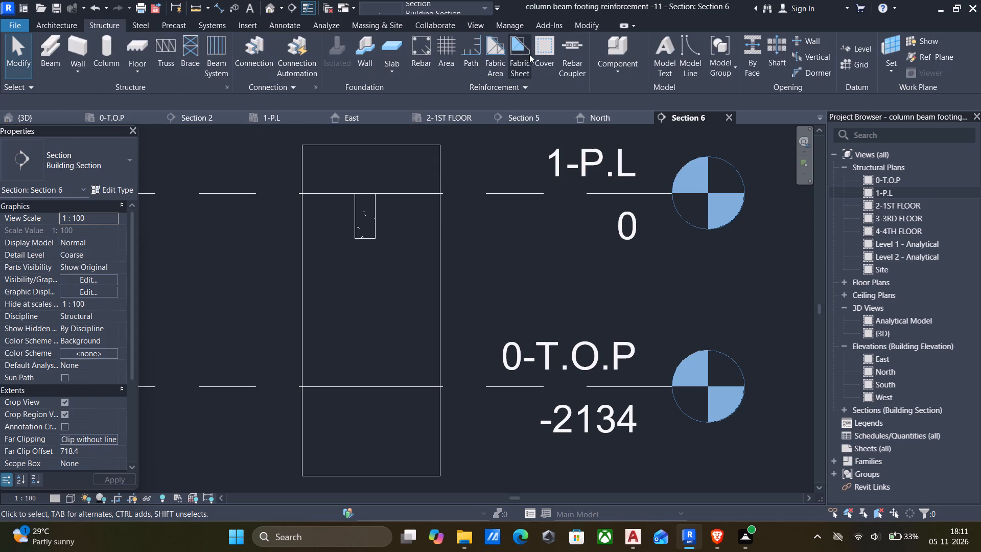
{"action": "left_click", "coordinate": [541, 53]}
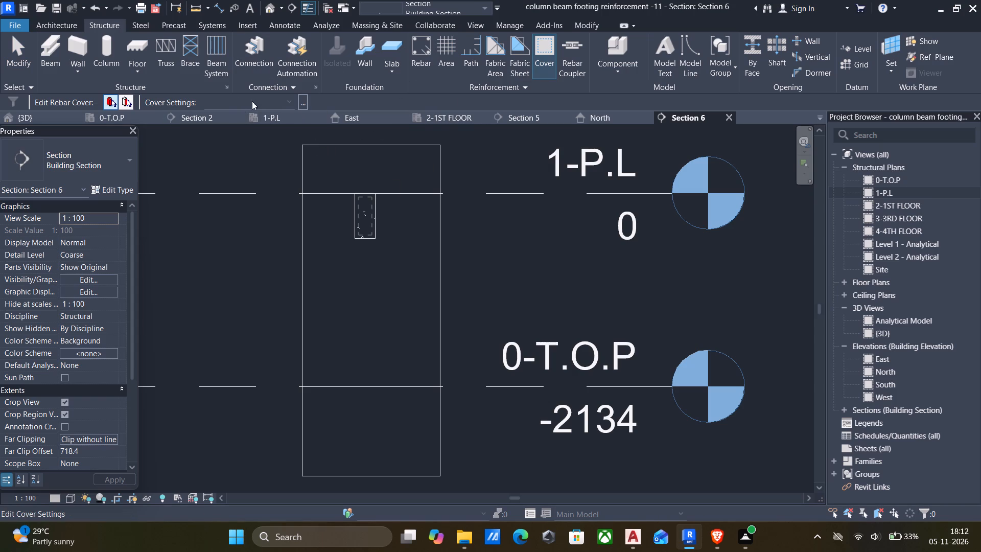
{"action": "left_click", "coordinate": [521, 85]}
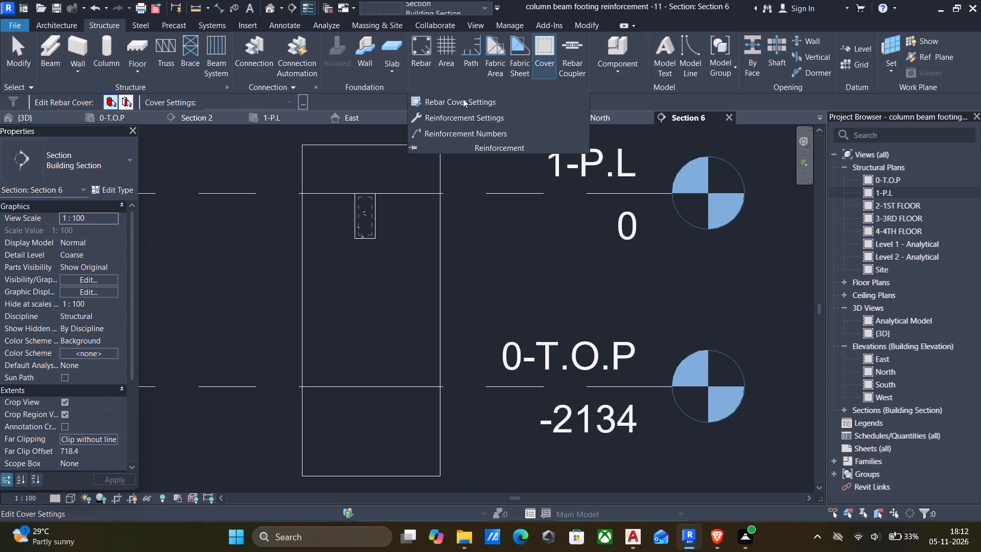
{"action": "left_click", "coordinate": [462, 99]}
{"action": "left_click", "coordinate": [624, 237]}
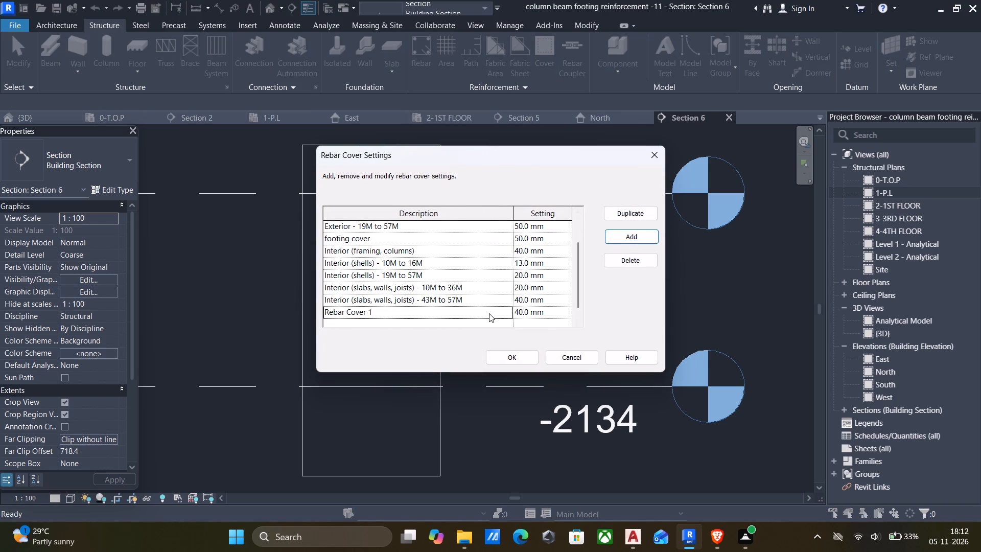
{"action": "left_click", "coordinate": [489, 313]}
{"action": "type", "text": "beam cover"}
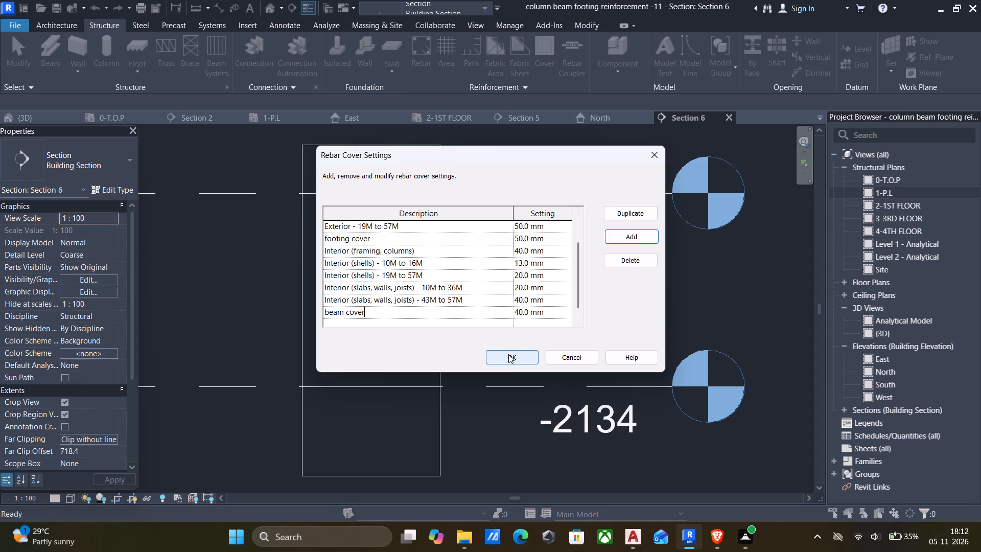
{"action": "left_click", "coordinate": [508, 354]}
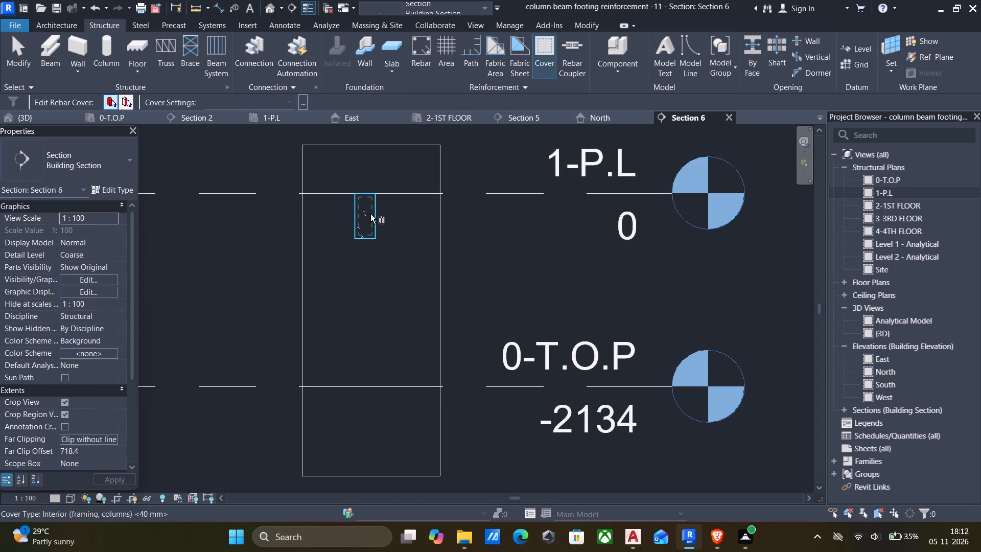
Set the "beam cover" rebar cover value to 30 mm.
{"action": "left_click", "coordinate": [370, 214]}
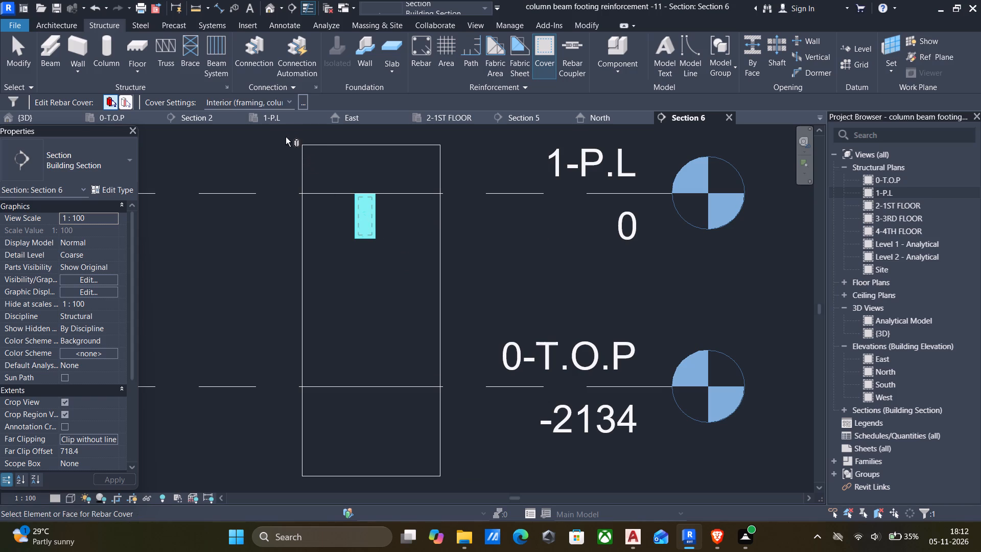
{"action": "left_click", "coordinate": [262, 102]}
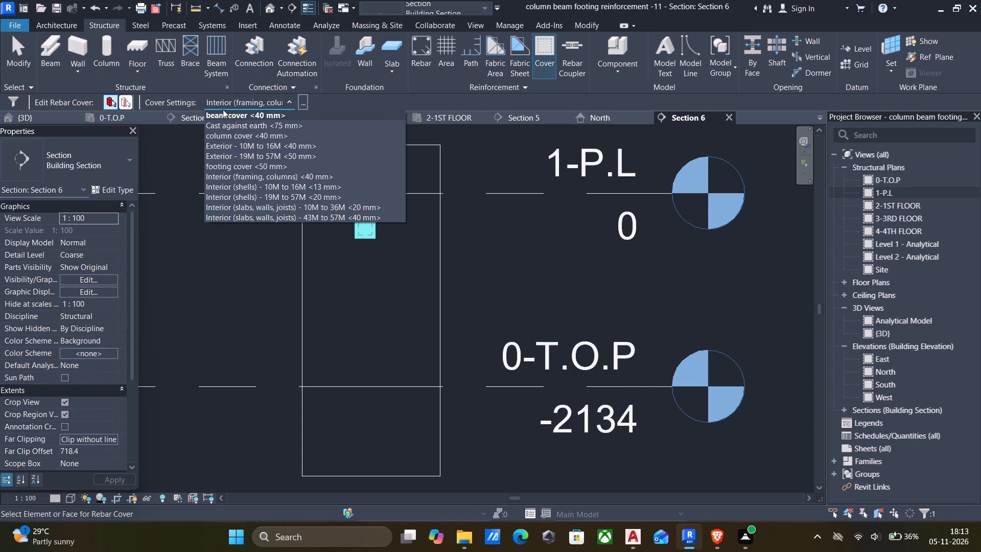
{"action": "left_click", "coordinate": [300, 103]}
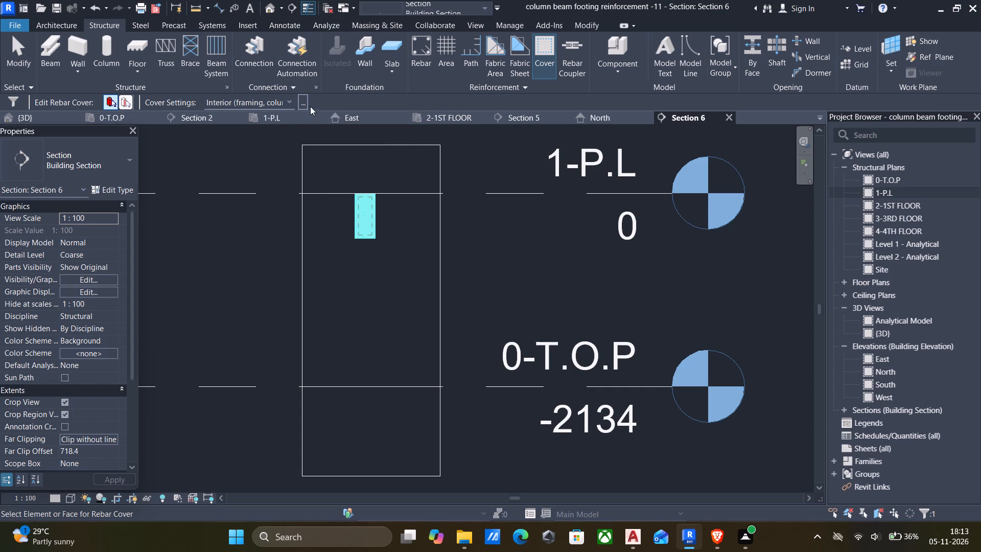
{"action": "left_click", "coordinate": [302, 100]}
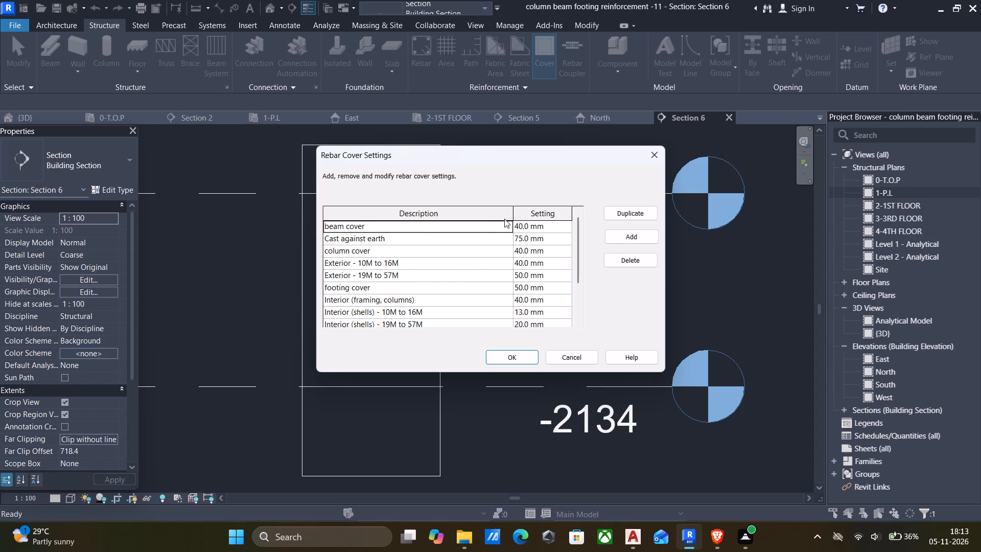
{"action": "left_click", "coordinate": [554, 228]}
{"action": "key", "text": "3"}
{"action": "key", "text": "0"}
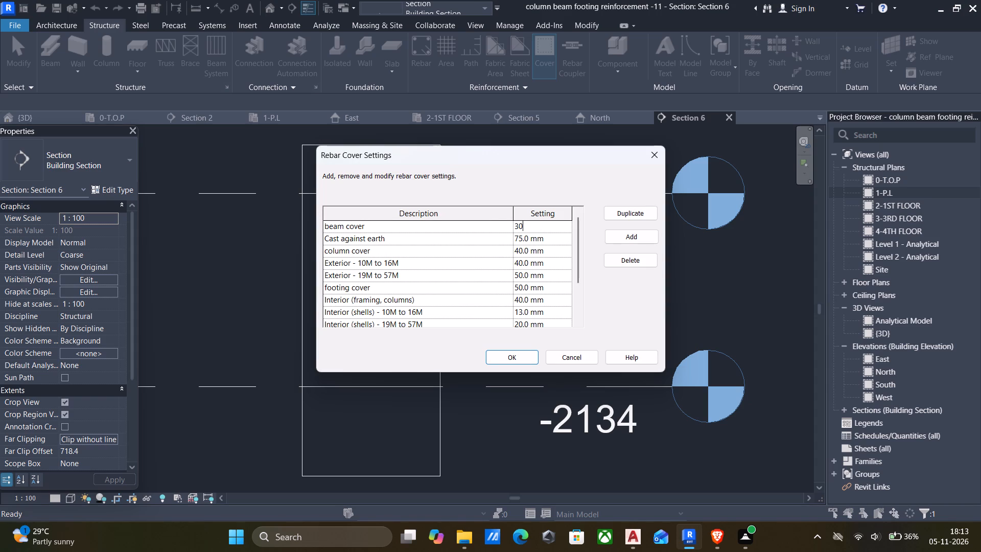
{"action": "key", "text": "Return"}
{"action": "left_click", "coordinate": [508, 358]}
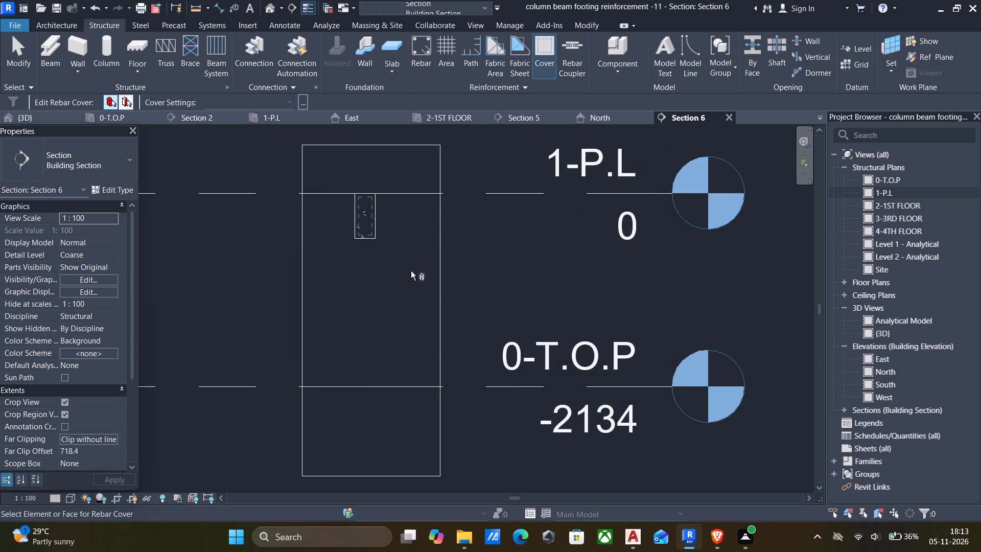
Assign the "beam cover <30 mm>" setting to the plinth beam cut in the section.
{"action": "left_click", "coordinate": [371, 228]}
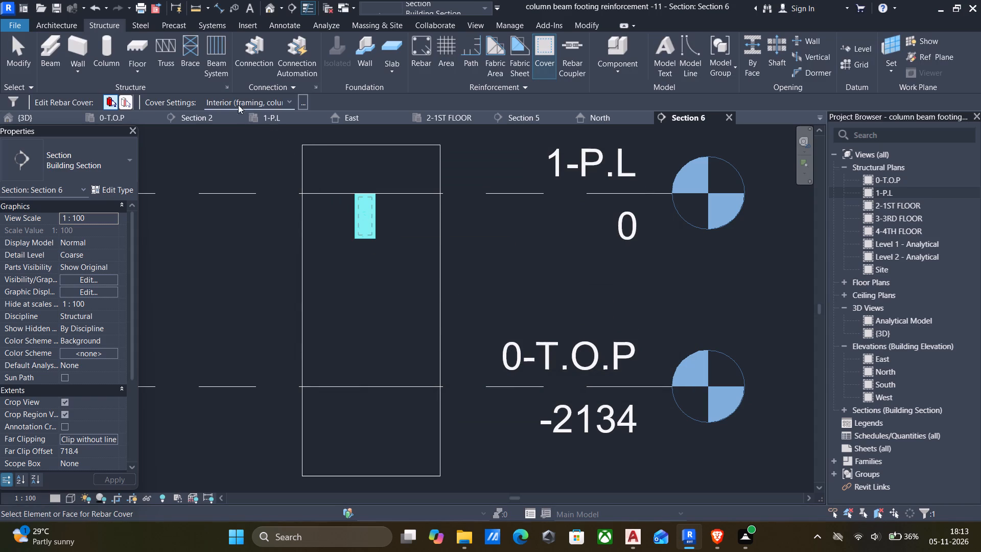
{"action": "left_click", "coordinate": [232, 100]}
{"action": "left_click", "coordinate": [238, 115]}
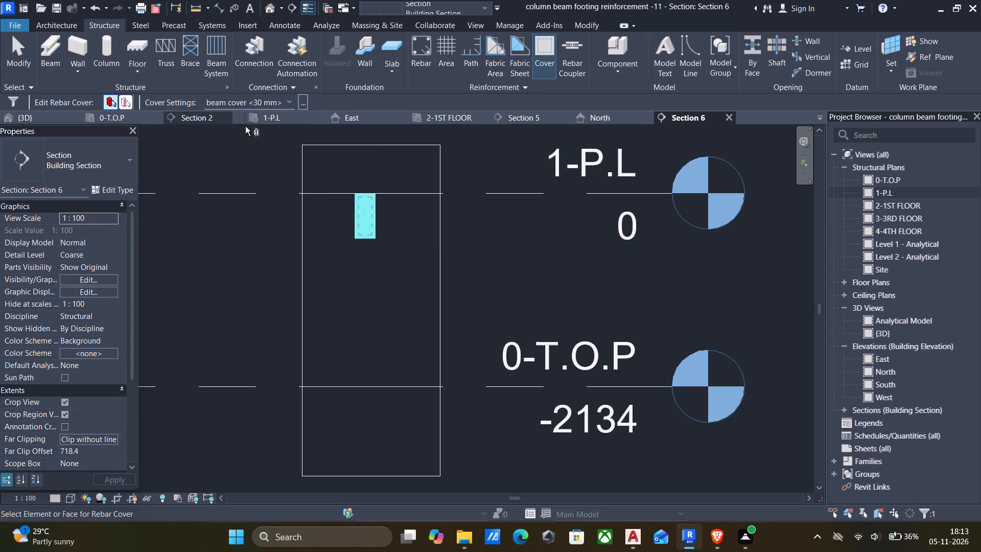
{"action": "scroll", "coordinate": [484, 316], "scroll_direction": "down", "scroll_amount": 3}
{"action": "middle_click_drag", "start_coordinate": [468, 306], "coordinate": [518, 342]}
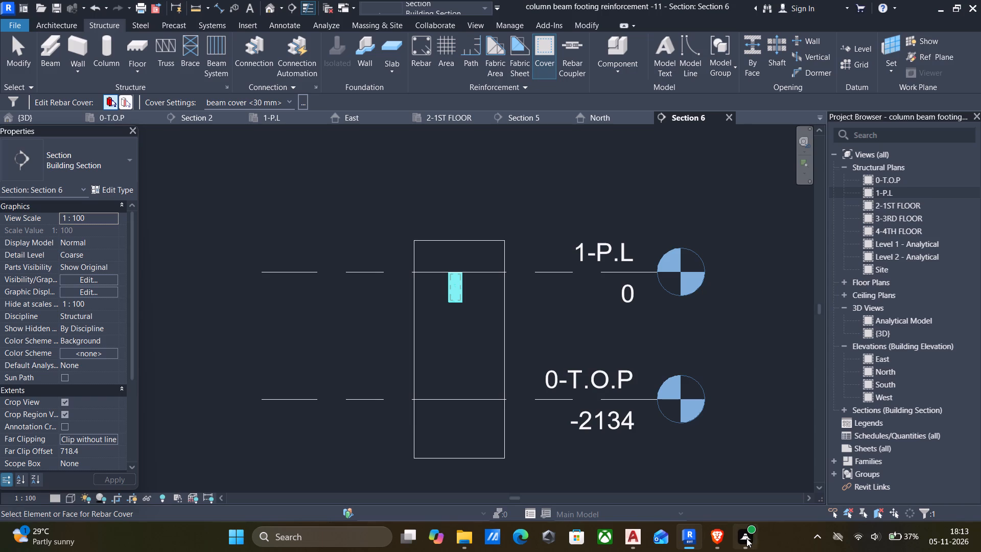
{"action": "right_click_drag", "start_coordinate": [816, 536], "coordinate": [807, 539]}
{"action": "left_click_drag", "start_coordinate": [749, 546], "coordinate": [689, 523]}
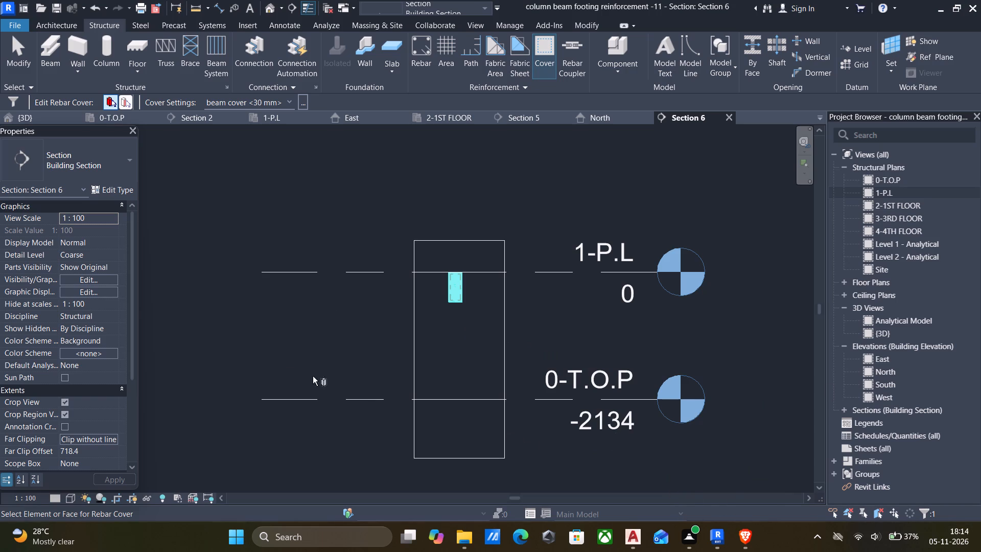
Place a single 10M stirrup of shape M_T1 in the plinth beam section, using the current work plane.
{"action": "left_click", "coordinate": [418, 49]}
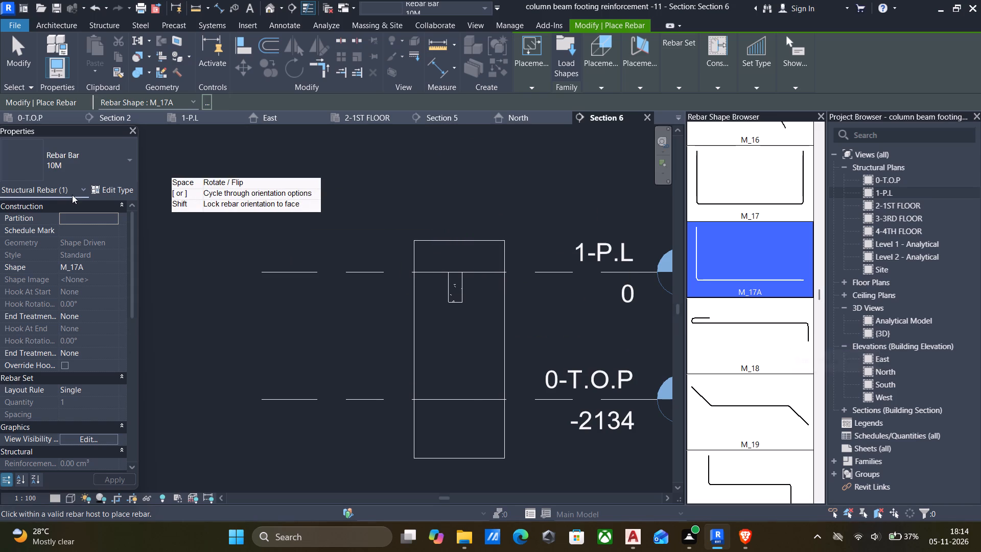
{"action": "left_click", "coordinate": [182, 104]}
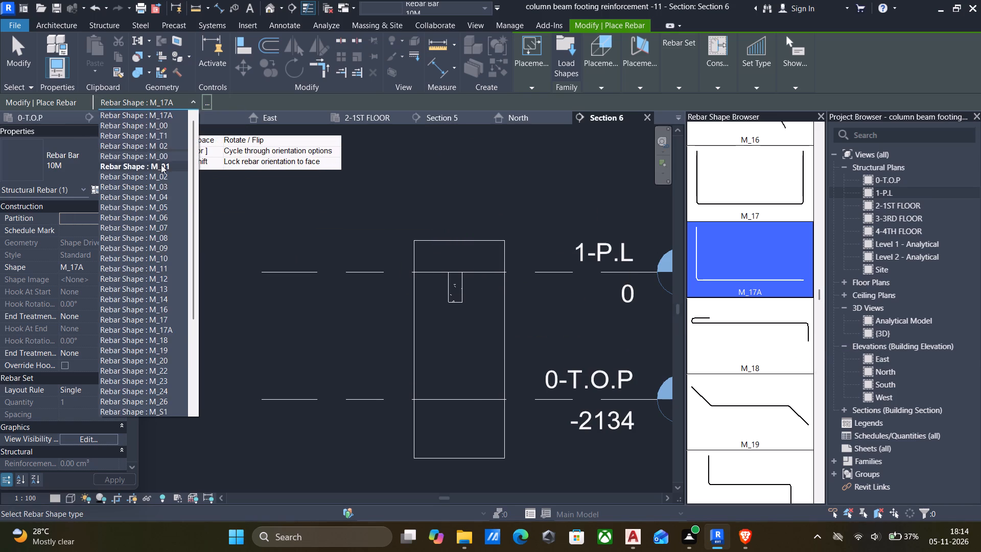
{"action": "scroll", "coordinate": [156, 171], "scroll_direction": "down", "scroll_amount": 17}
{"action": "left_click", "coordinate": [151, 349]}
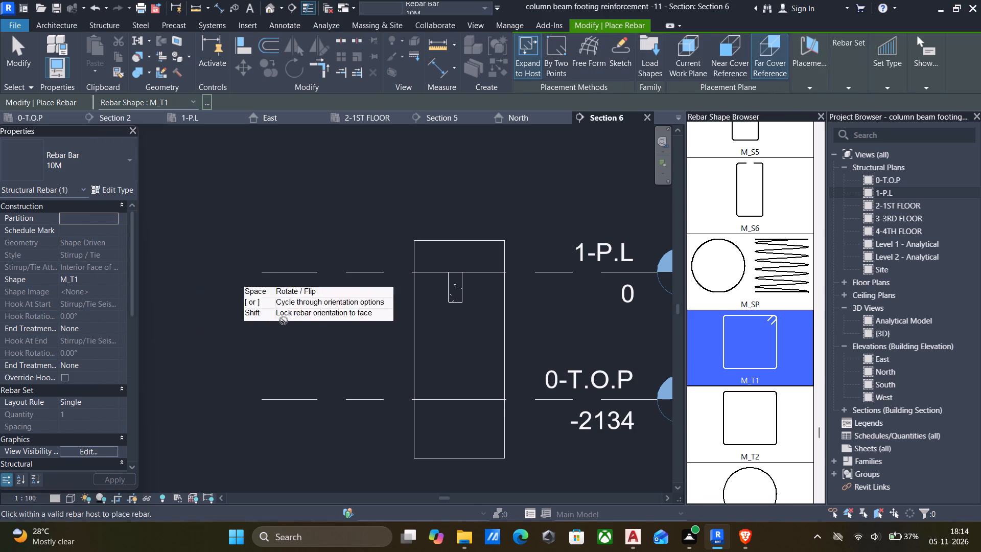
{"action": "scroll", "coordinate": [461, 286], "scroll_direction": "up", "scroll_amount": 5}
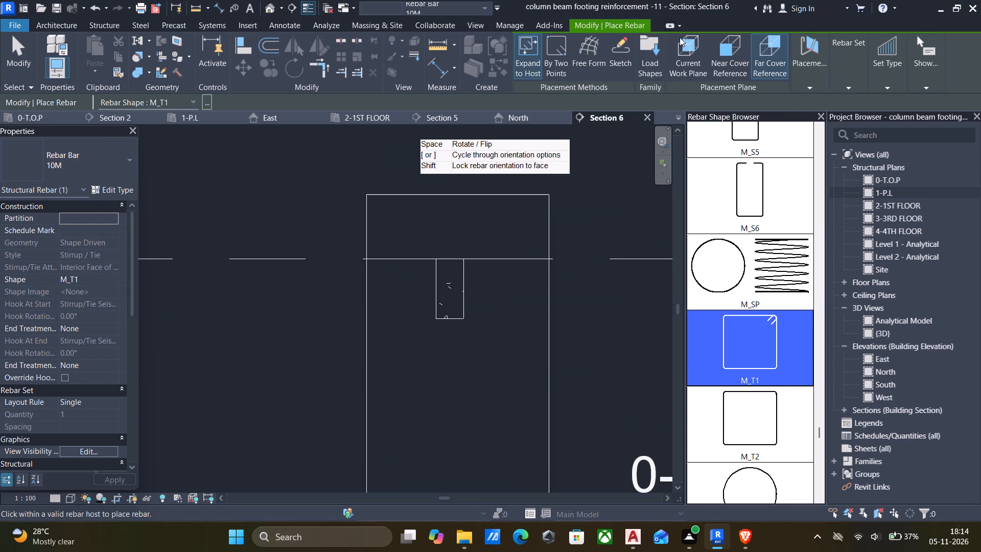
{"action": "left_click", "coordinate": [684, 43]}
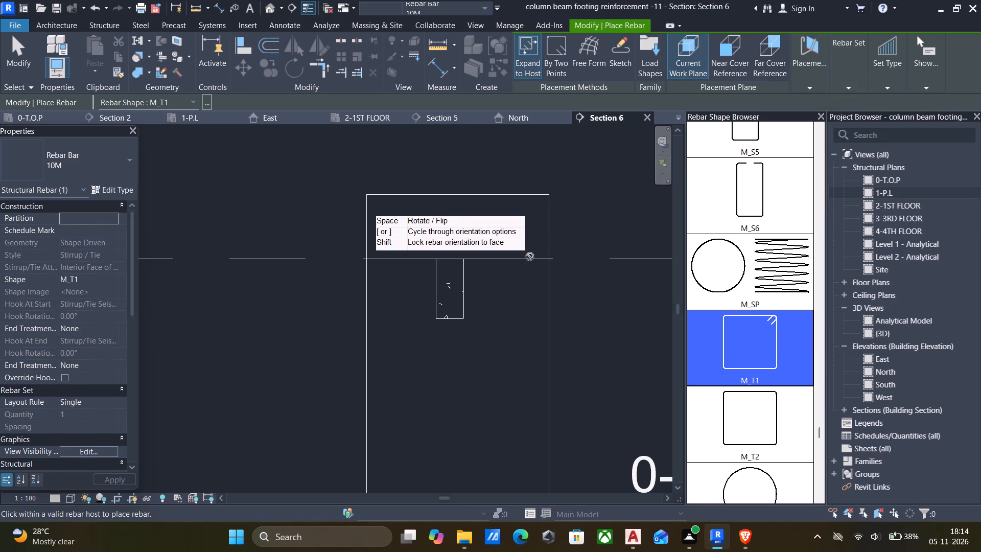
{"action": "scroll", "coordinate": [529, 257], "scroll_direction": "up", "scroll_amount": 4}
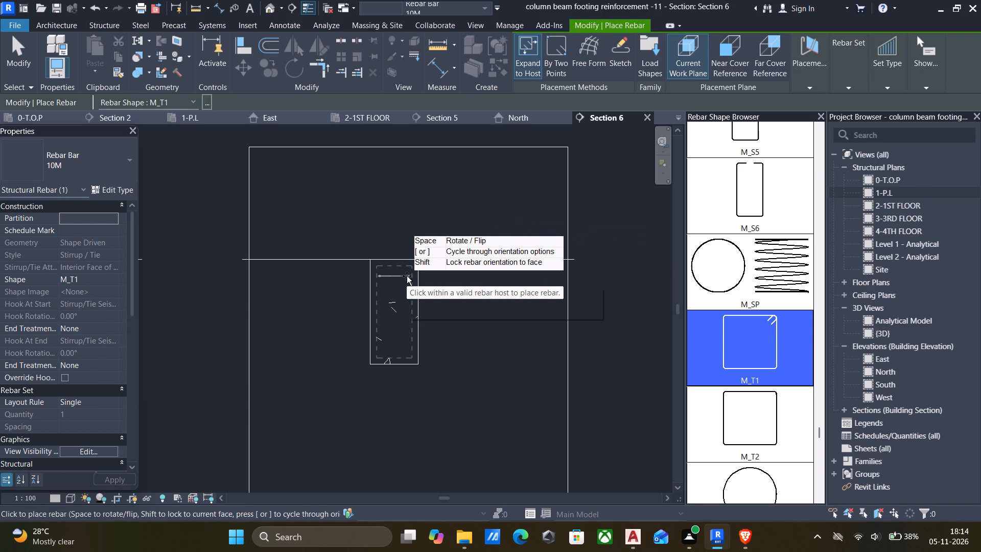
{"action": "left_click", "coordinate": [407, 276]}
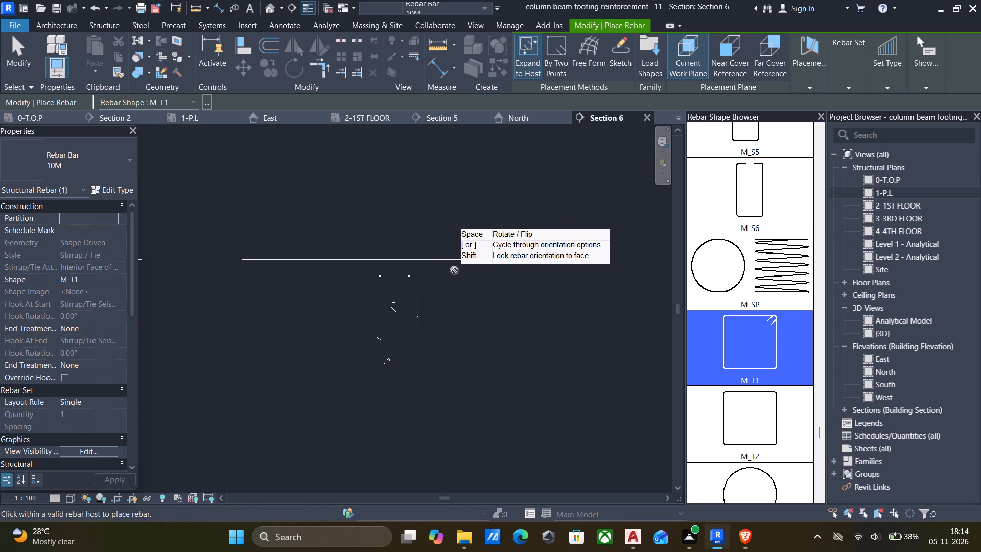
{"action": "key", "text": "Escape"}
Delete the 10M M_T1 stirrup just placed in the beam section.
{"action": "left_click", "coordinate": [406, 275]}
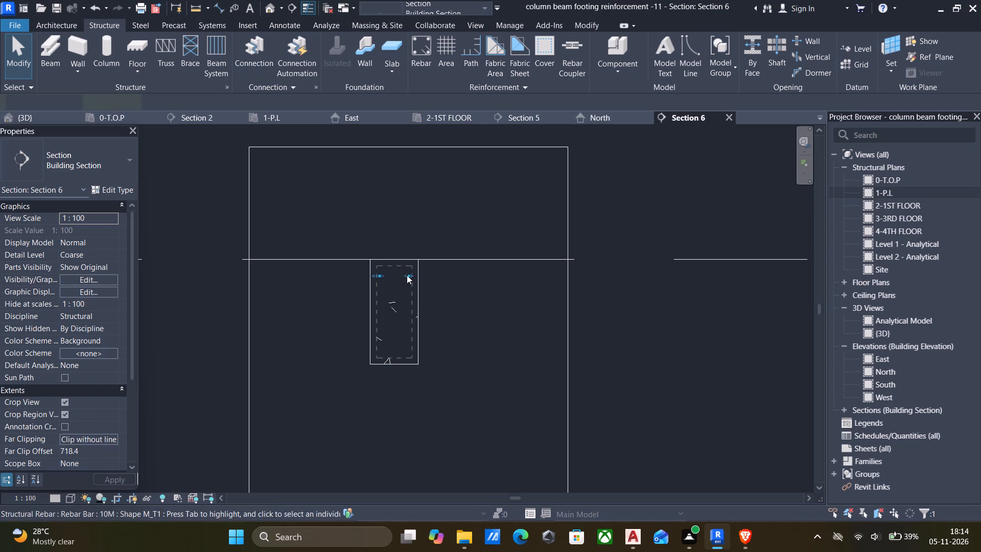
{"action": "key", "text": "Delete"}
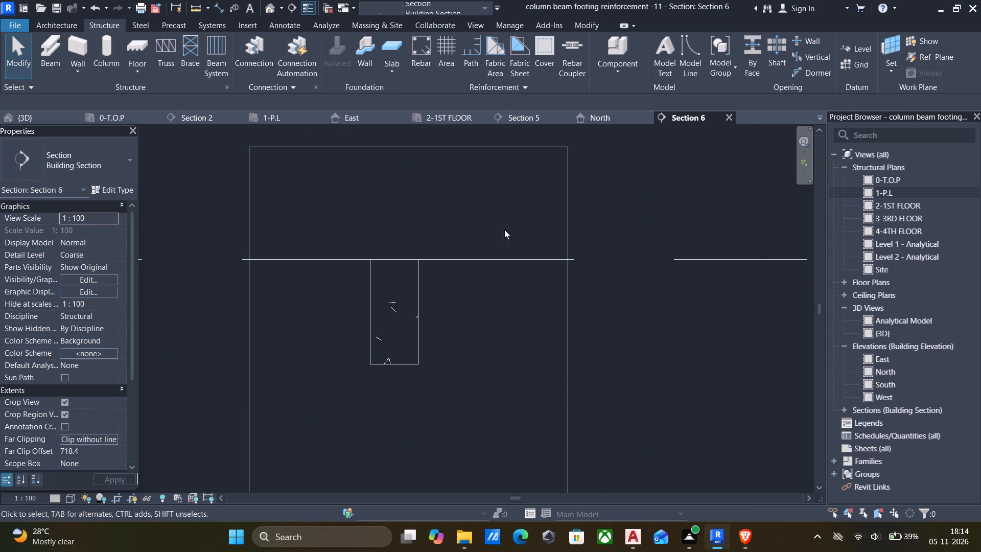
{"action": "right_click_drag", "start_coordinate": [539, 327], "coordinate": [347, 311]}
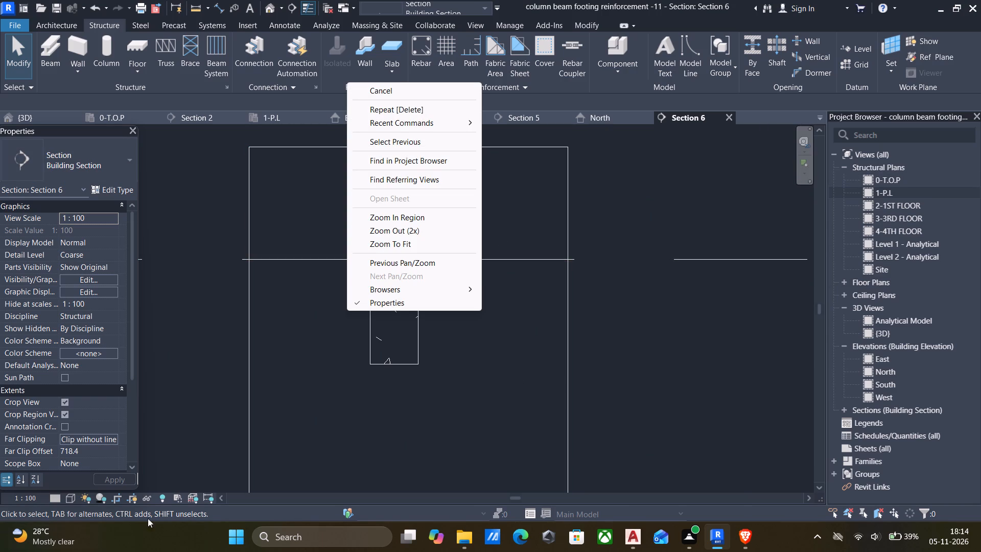
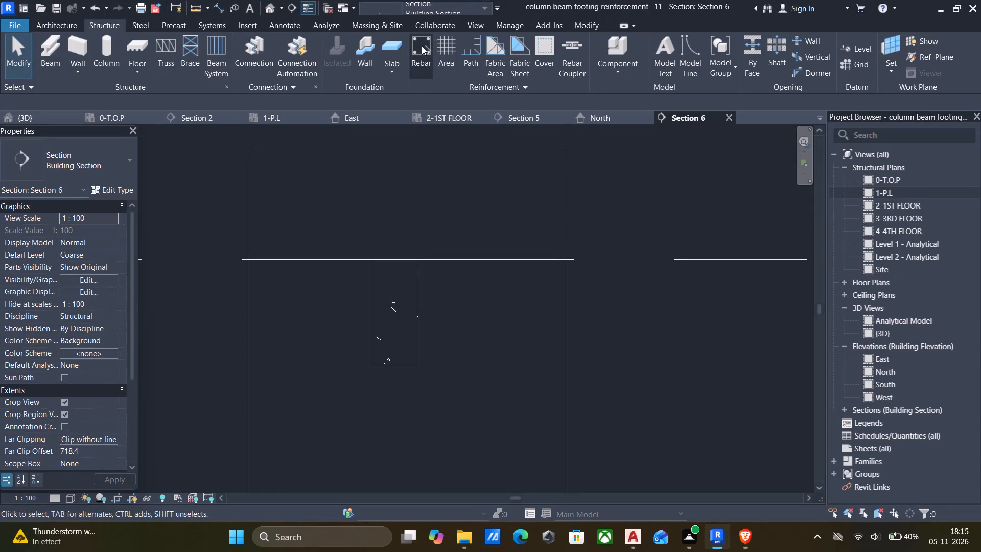
Place a single 10M stirrup of shape M_T1 in the plinth beam section, oriented parallel to the work plane.
{"action": "left_click", "coordinate": [422, 46]}
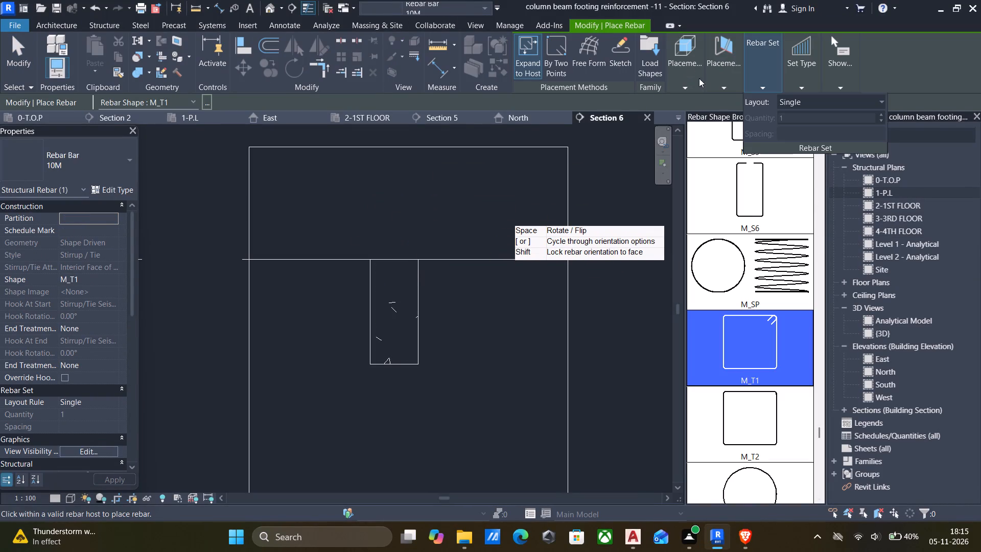
{"action": "left_click", "coordinate": [718, 80]}
{"action": "left_click", "coordinate": [714, 112]}
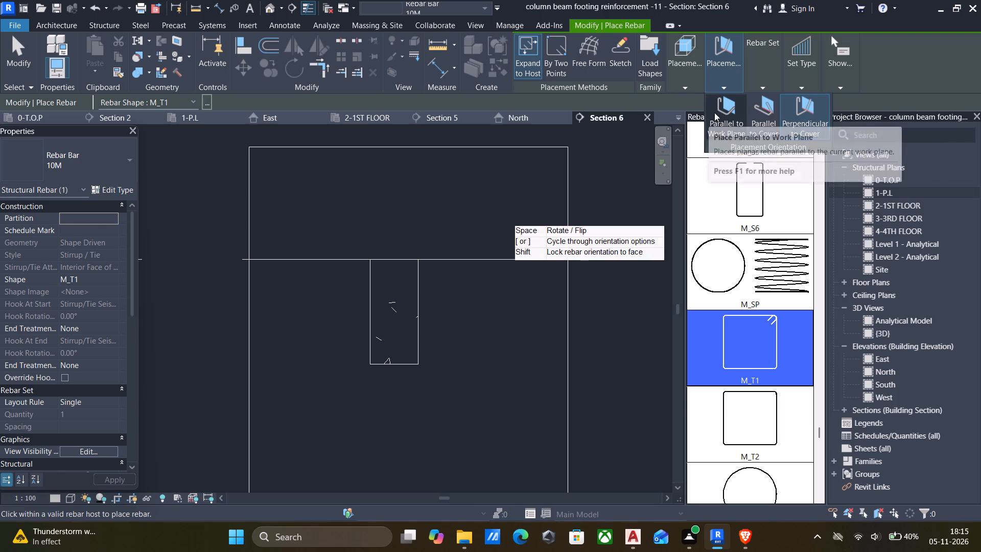
{"action": "left_click", "coordinate": [404, 278]}
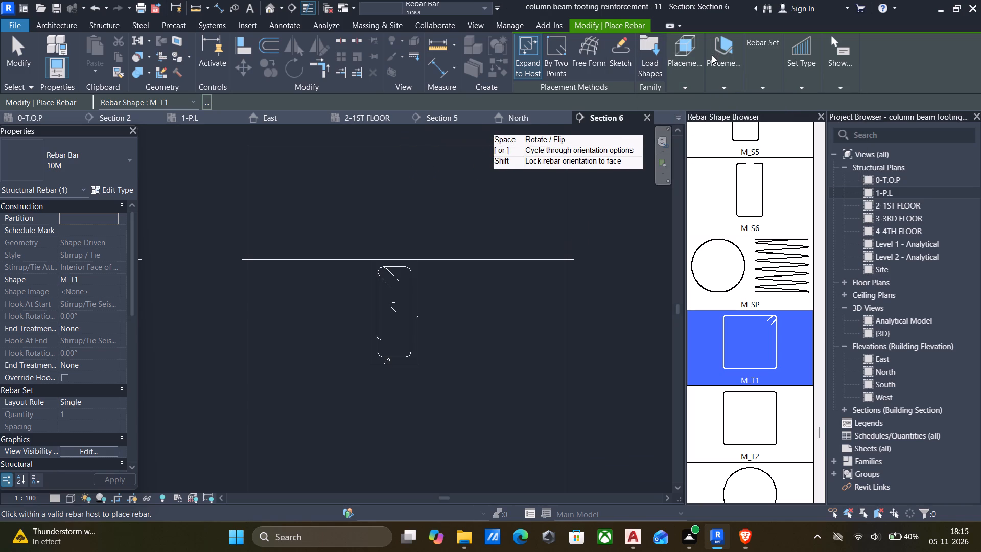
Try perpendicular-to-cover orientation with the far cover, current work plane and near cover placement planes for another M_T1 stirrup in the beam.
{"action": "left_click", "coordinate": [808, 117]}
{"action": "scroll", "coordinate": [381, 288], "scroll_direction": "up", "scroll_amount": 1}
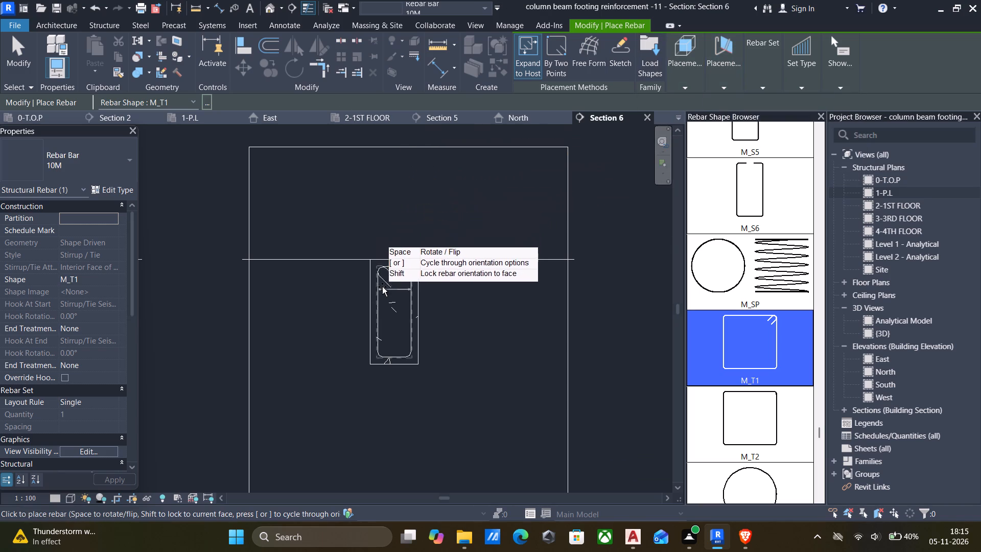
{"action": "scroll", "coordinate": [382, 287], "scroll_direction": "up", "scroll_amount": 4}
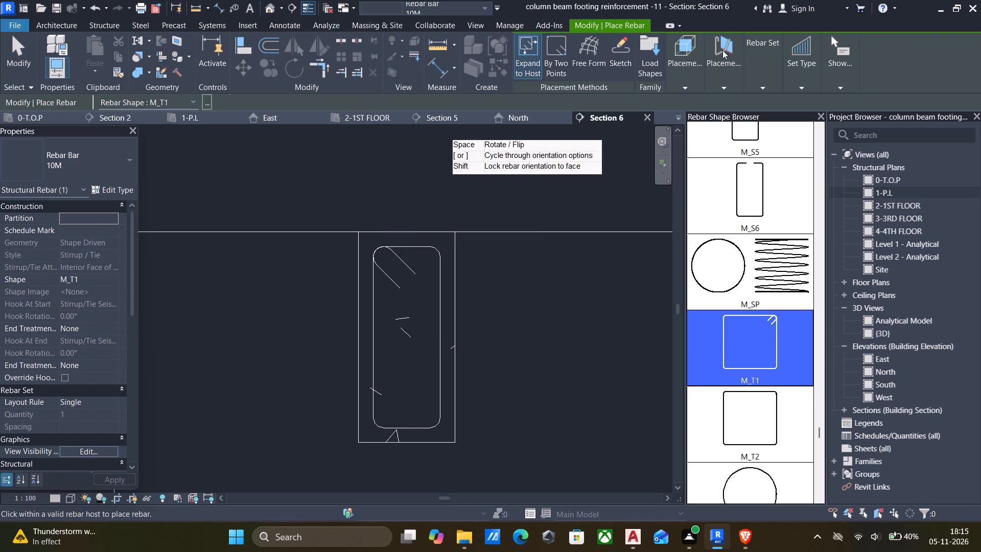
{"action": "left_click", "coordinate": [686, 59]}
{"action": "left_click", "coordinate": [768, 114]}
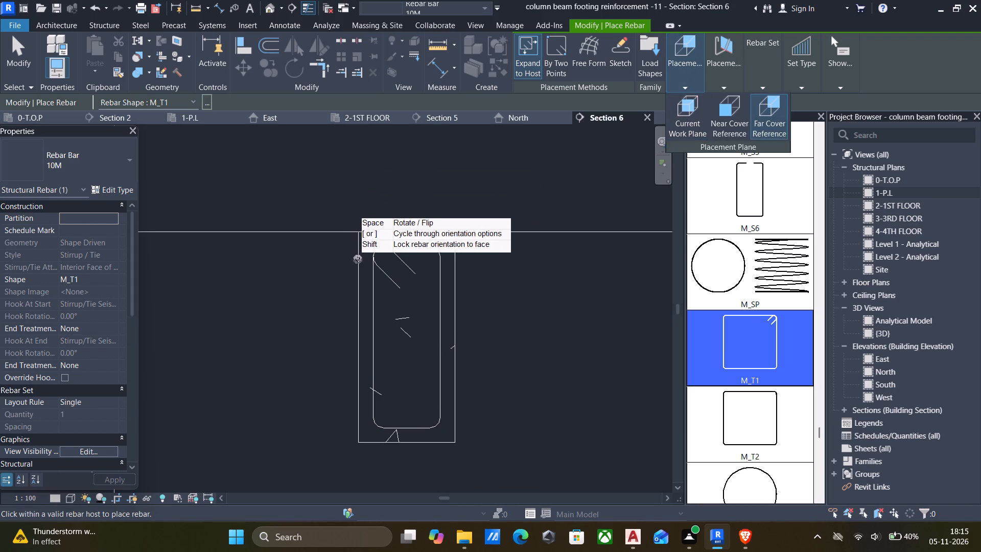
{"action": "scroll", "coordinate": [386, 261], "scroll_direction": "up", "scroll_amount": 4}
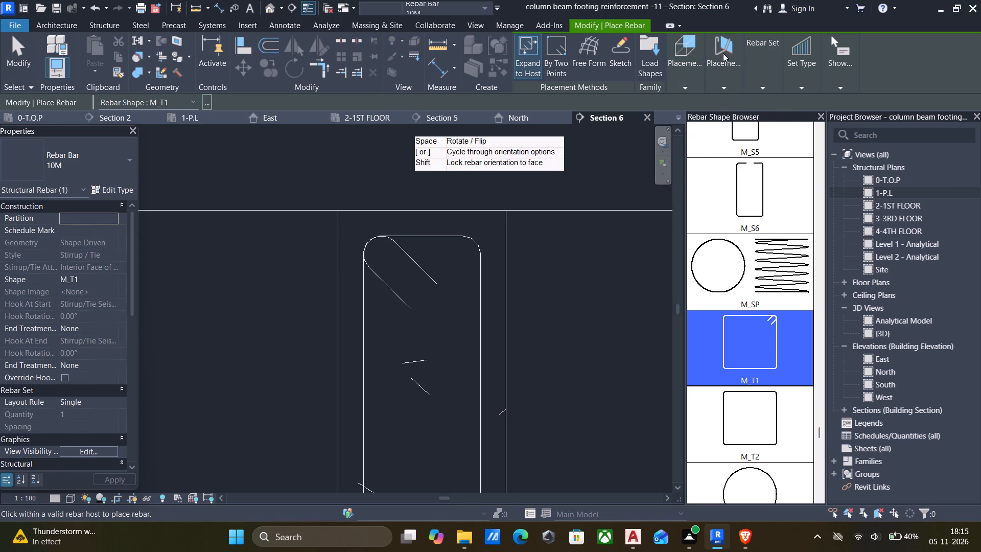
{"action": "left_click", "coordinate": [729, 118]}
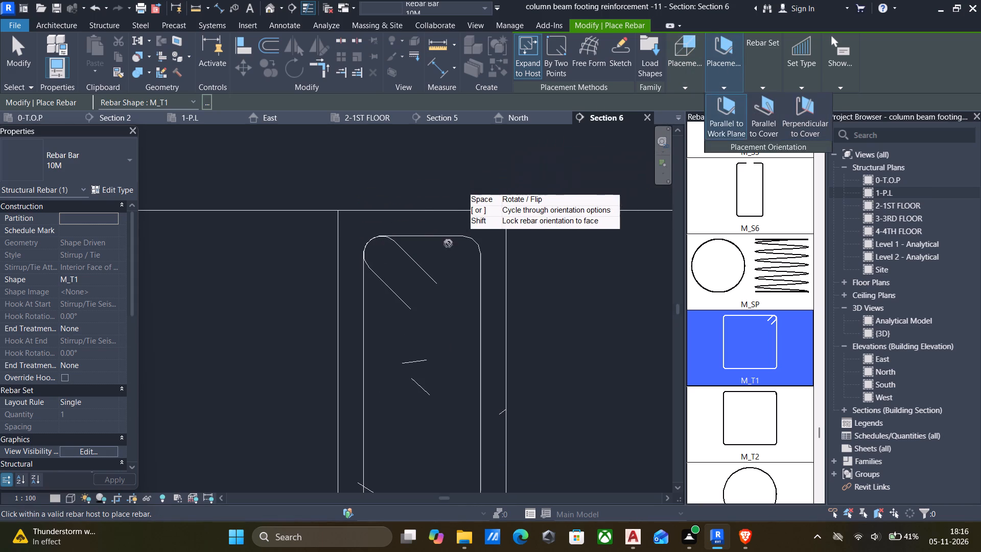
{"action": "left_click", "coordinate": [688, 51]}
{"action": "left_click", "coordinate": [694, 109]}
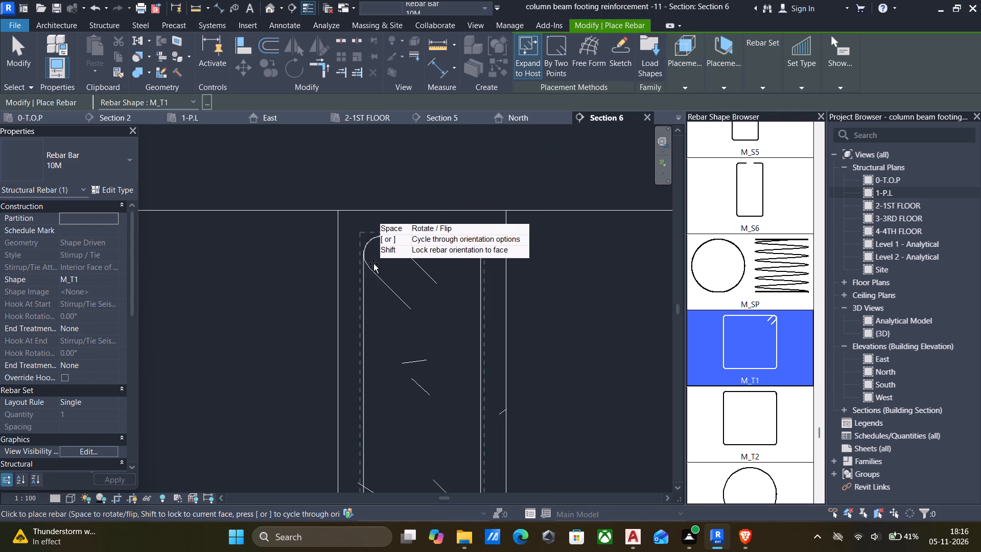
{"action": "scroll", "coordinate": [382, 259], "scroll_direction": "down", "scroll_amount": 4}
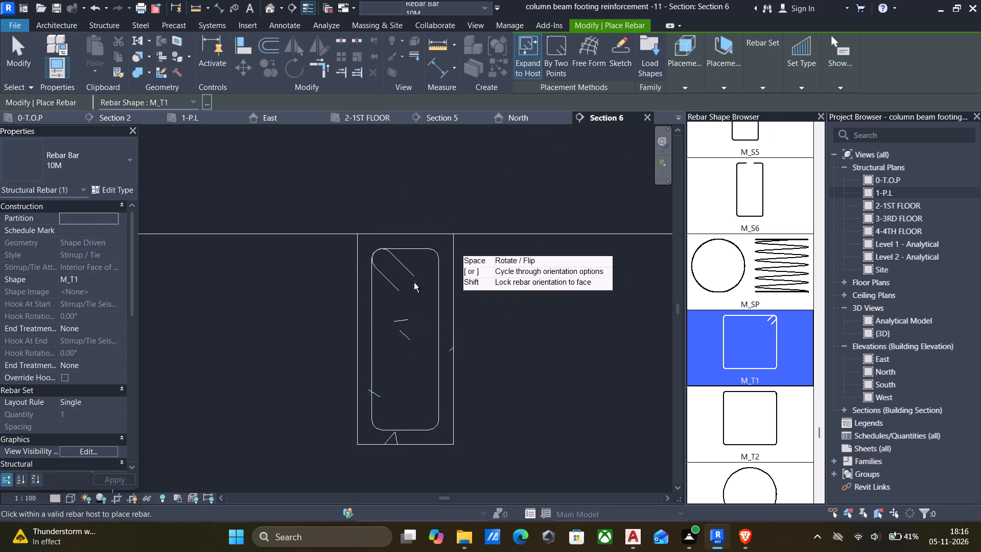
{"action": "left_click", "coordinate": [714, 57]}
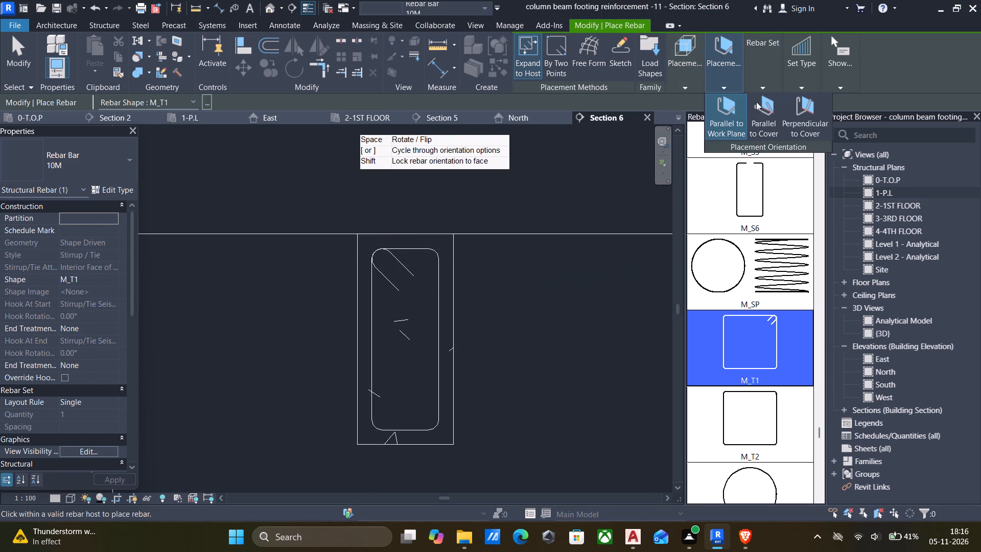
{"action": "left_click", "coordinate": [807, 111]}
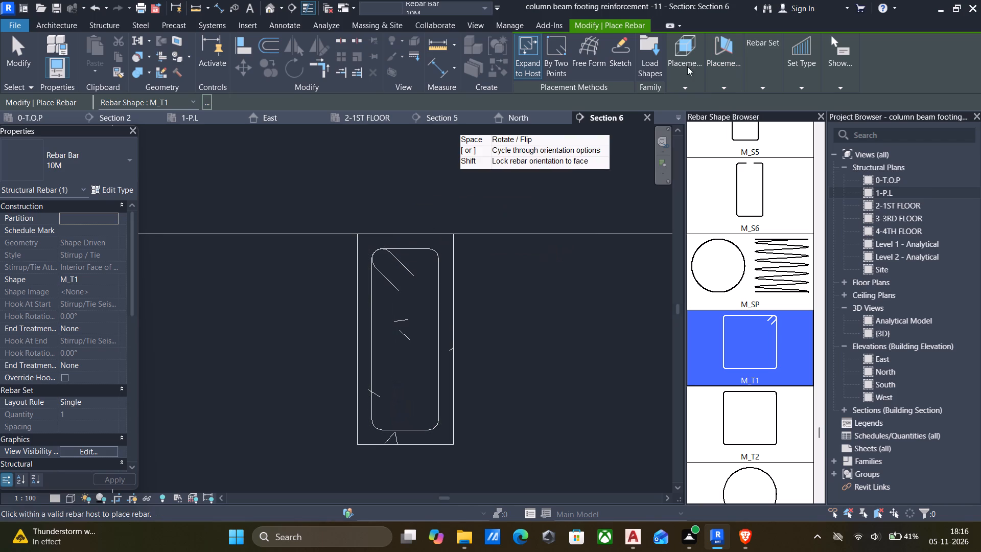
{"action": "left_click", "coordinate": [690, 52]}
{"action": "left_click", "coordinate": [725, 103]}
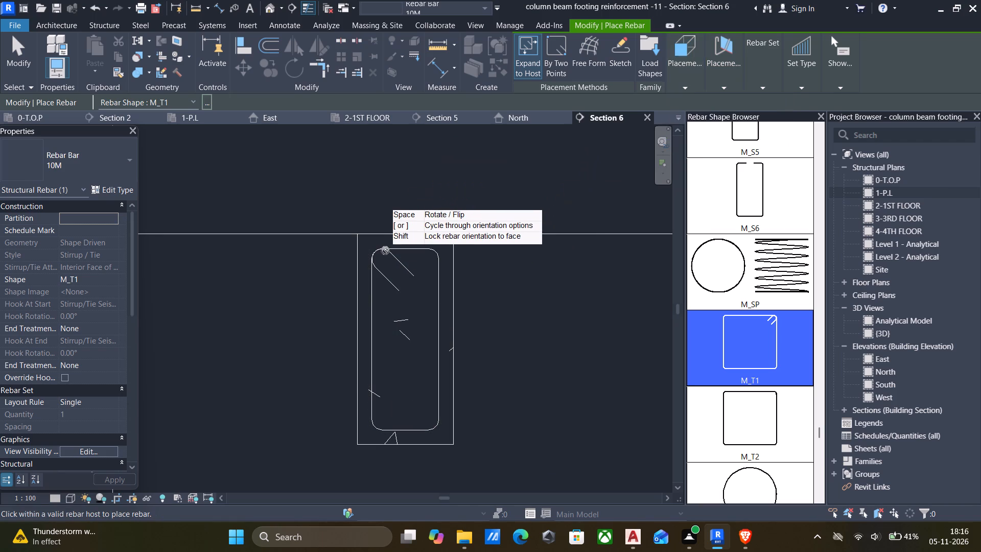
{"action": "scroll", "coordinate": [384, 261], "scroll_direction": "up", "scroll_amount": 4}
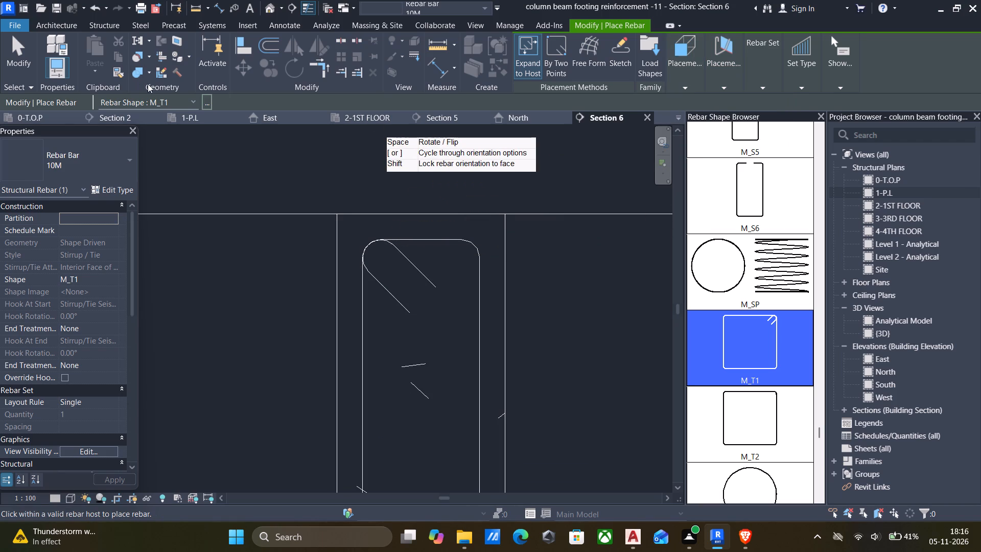
Switch the rebar shape for placement to the straight bar M_00.
{"action": "left_click", "coordinate": [172, 98]}
{"action": "scroll", "coordinate": [160, 162], "scroll_direction": "up", "scroll_amount": 15}
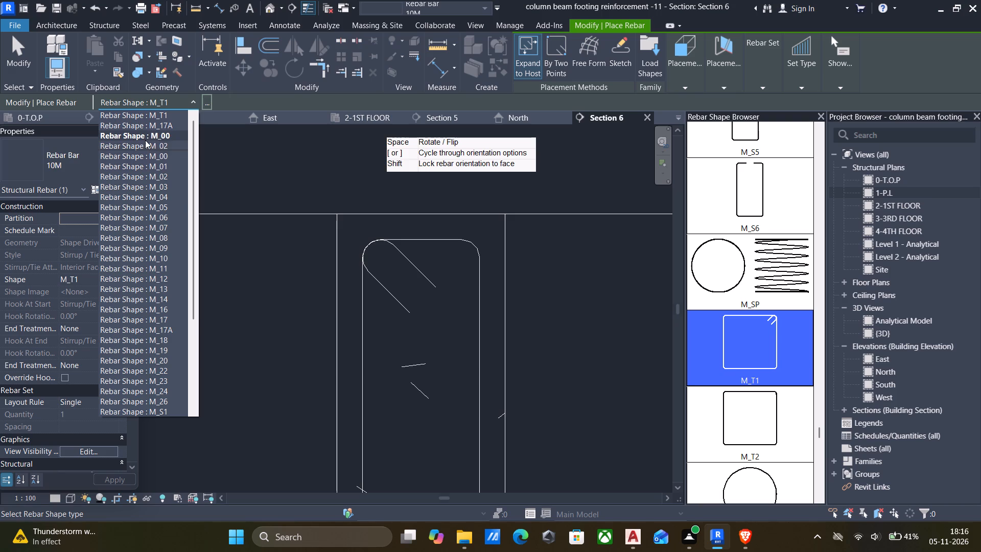
{"action": "scroll", "coordinate": [145, 140], "scroll_direction": "up", "scroll_amount": 7}
{"action": "scroll", "coordinate": [145, 141], "scroll_direction": "down", "scroll_amount": 7}
{"action": "scroll", "coordinate": [147, 147], "scroll_direction": "up", "scroll_amount": 14}
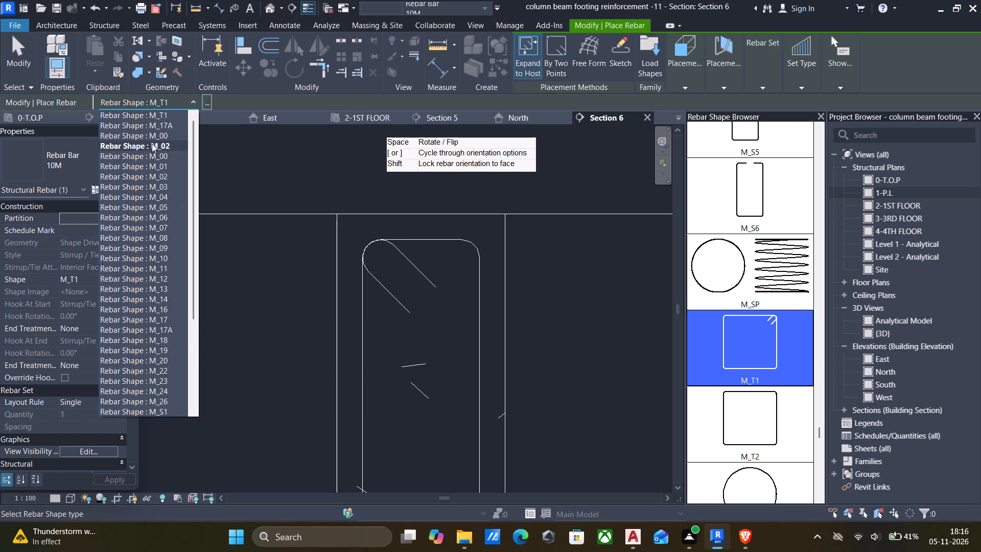
{"action": "left_click", "coordinate": [152, 138]}
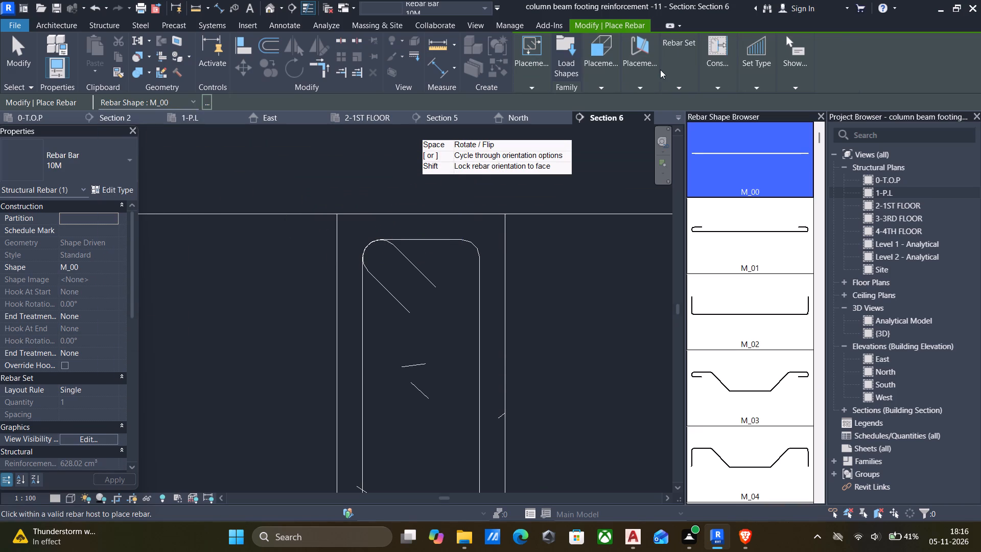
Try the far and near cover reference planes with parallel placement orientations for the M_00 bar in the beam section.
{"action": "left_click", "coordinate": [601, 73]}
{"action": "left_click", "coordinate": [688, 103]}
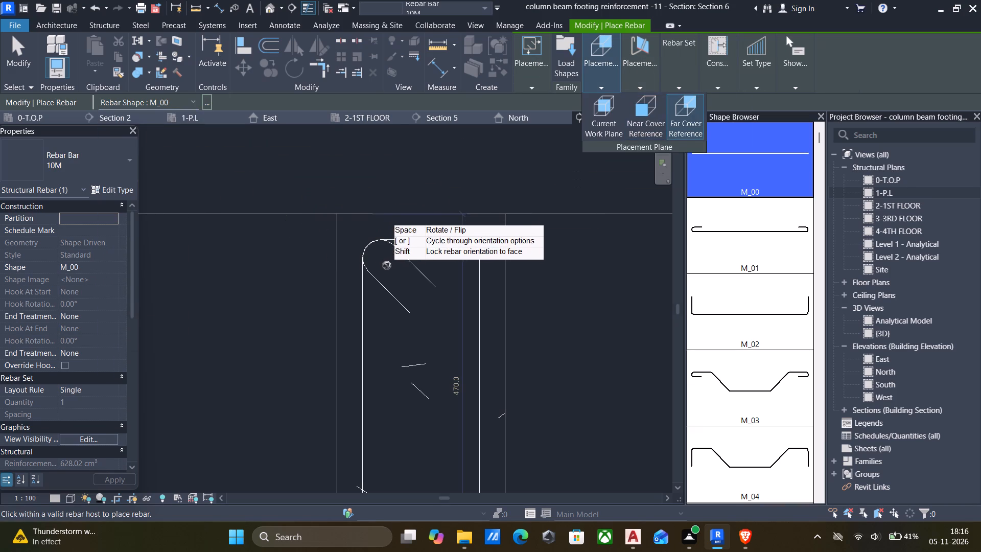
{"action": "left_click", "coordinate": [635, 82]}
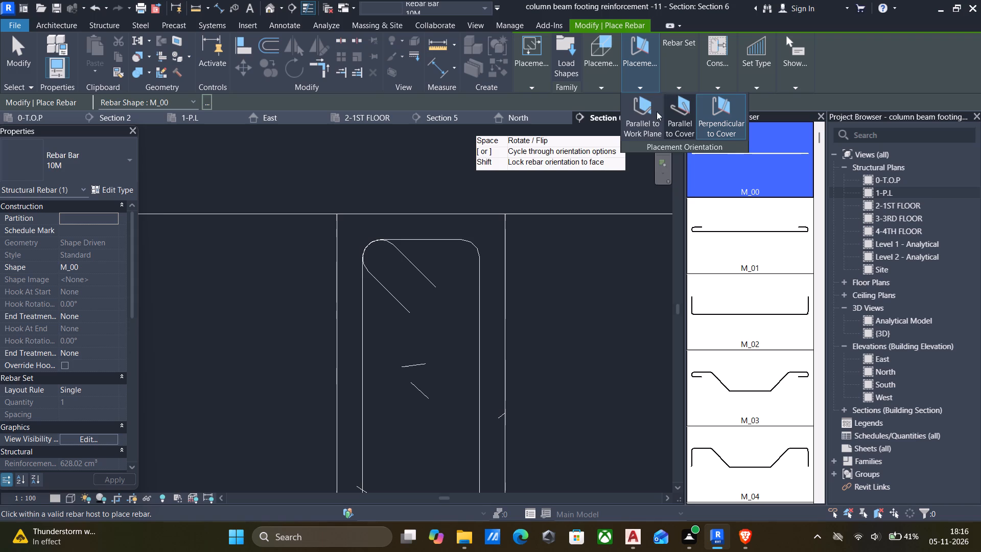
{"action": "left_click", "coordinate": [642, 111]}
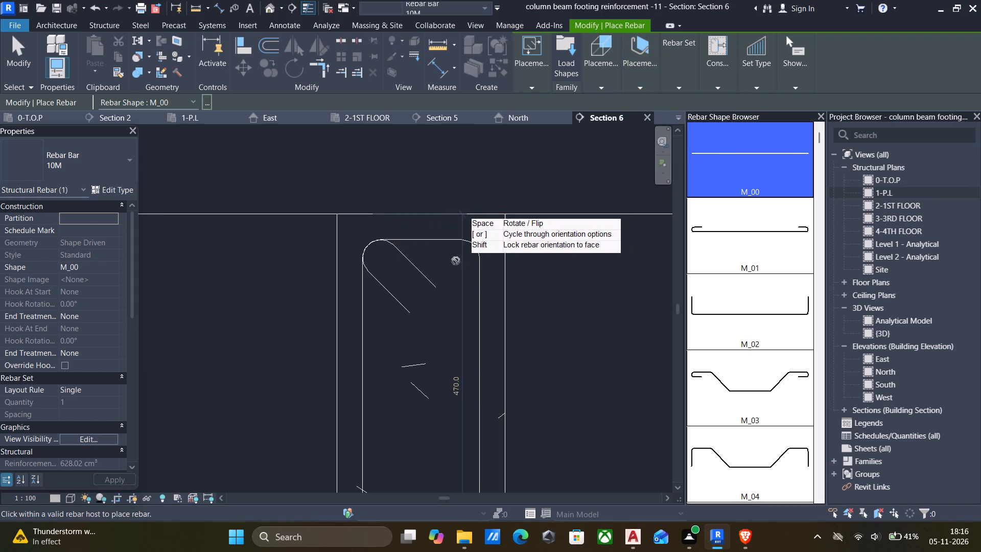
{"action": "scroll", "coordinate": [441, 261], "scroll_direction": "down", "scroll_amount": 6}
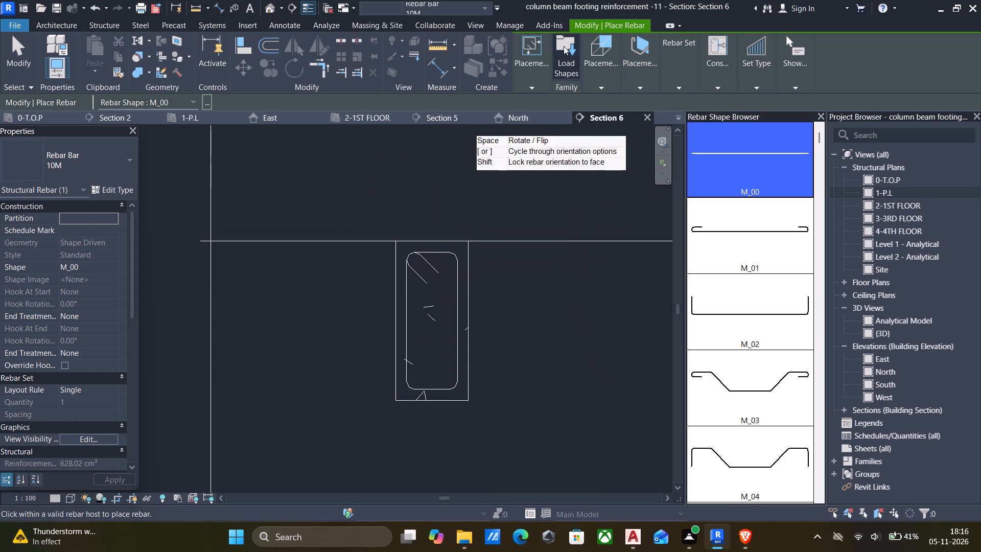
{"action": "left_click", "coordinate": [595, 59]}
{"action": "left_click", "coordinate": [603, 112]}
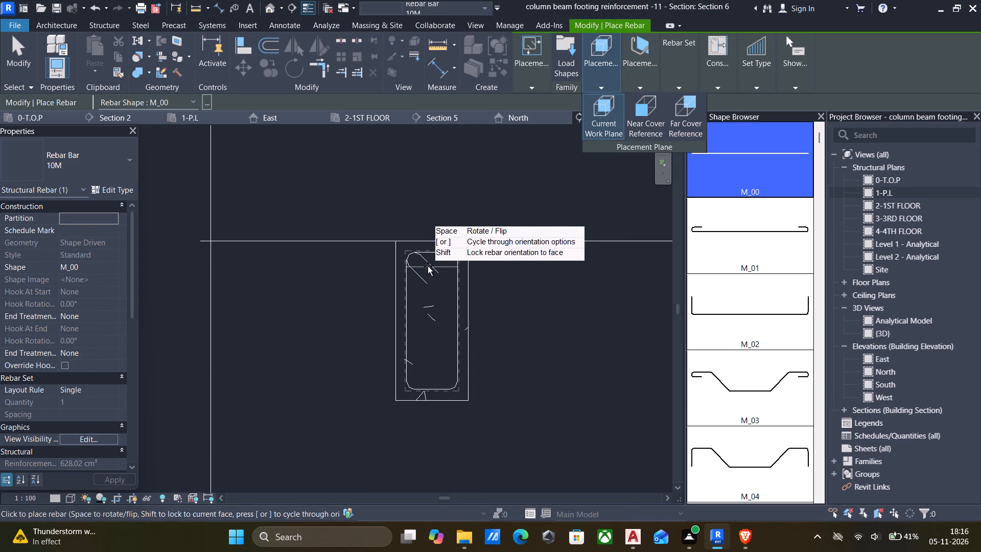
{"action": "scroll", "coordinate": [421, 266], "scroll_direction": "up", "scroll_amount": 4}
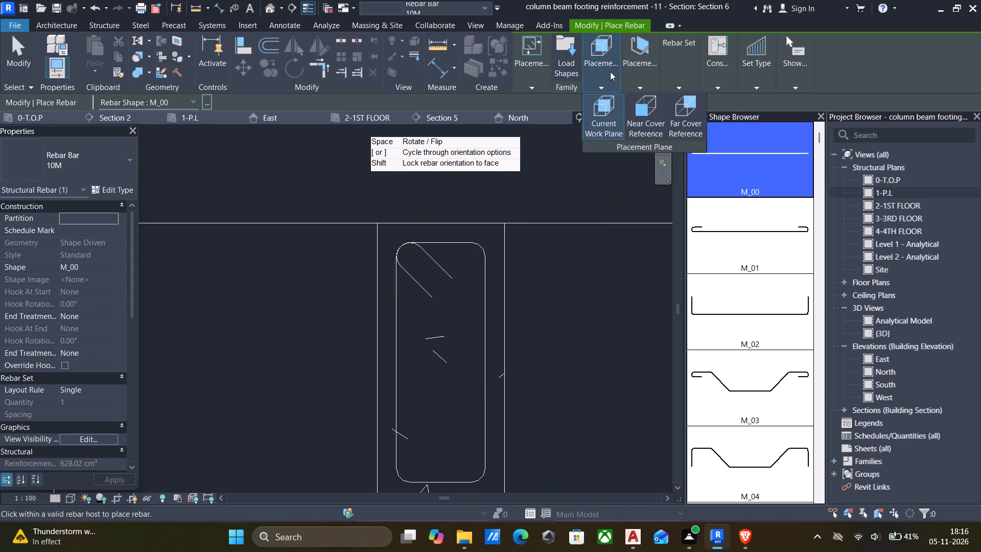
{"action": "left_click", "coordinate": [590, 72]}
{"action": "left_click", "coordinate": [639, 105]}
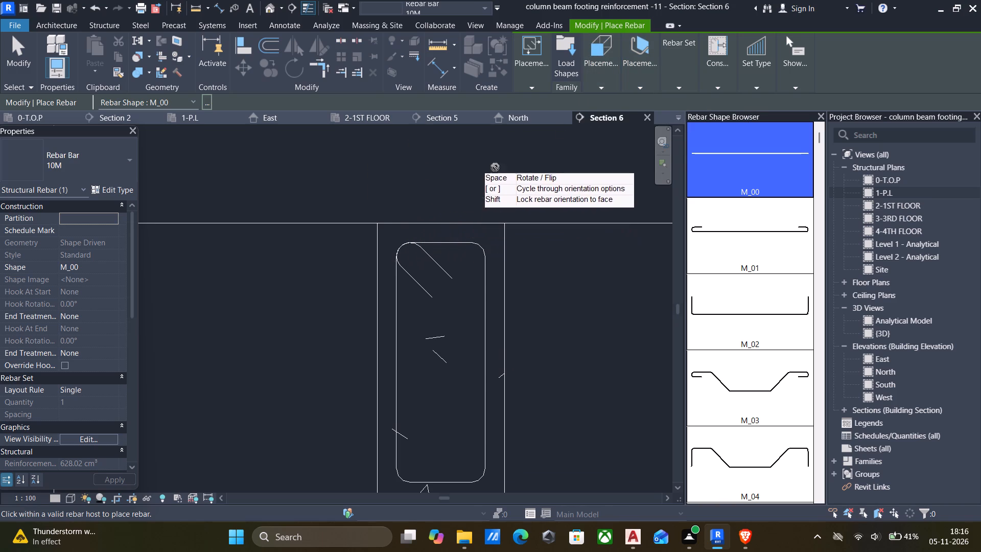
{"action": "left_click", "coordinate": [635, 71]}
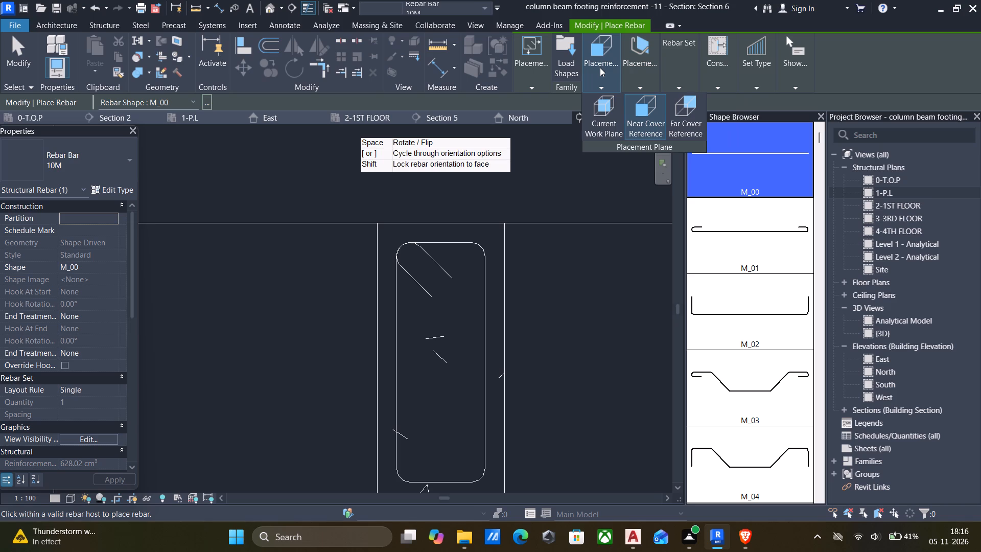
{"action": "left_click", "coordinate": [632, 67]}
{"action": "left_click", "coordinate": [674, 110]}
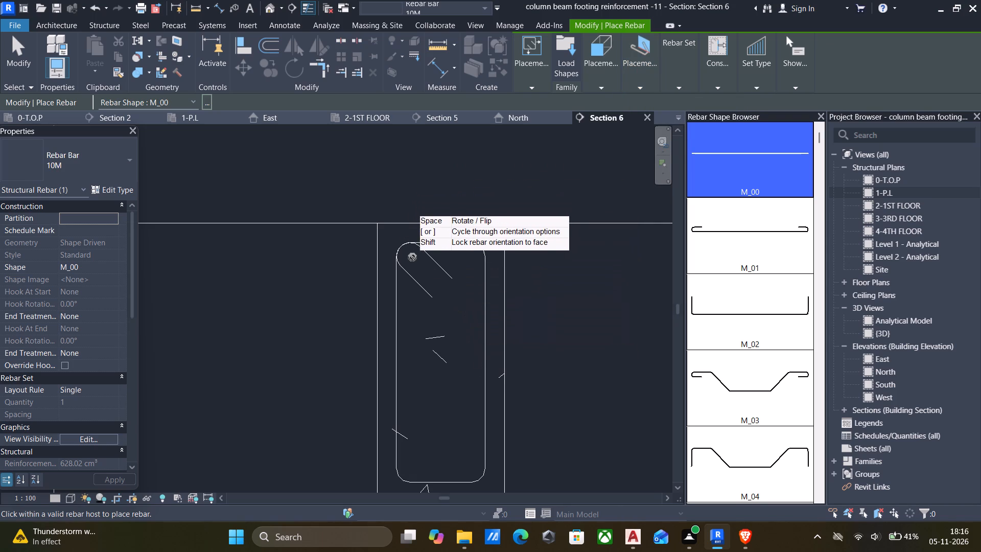
Set the M_00 bar placement to Perpendicular to Cover on the Current Work Plane.
{"action": "left_click", "coordinate": [629, 61]}
{"action": "left_click", "coordinate": [717, 124]}
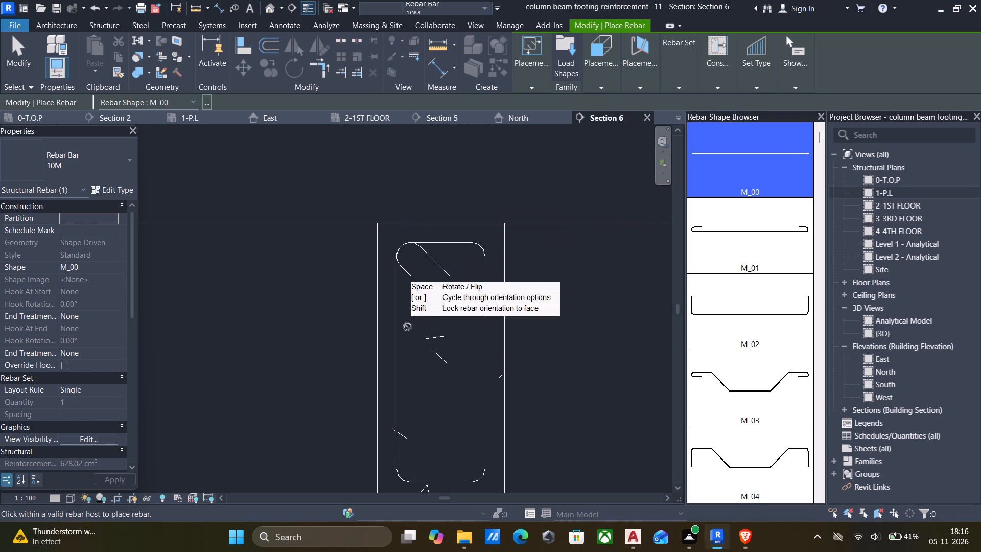
{"action": "left_click", "coordinate": [601, 44]}
{"action": "left_click", "coordinate": [604, 109]}
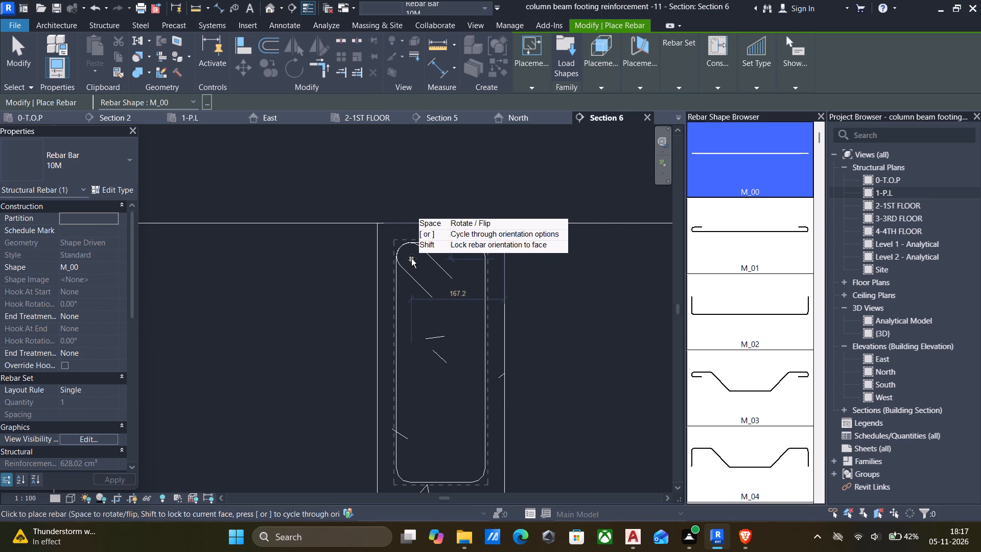
Set the rebar set layout for the M_00 bars to Fixed Number with a quantity of 4.
{"action": "left_click", "coordinate": [674, 47]}
{"action": "left_click", "coordinate": [674, 51]}
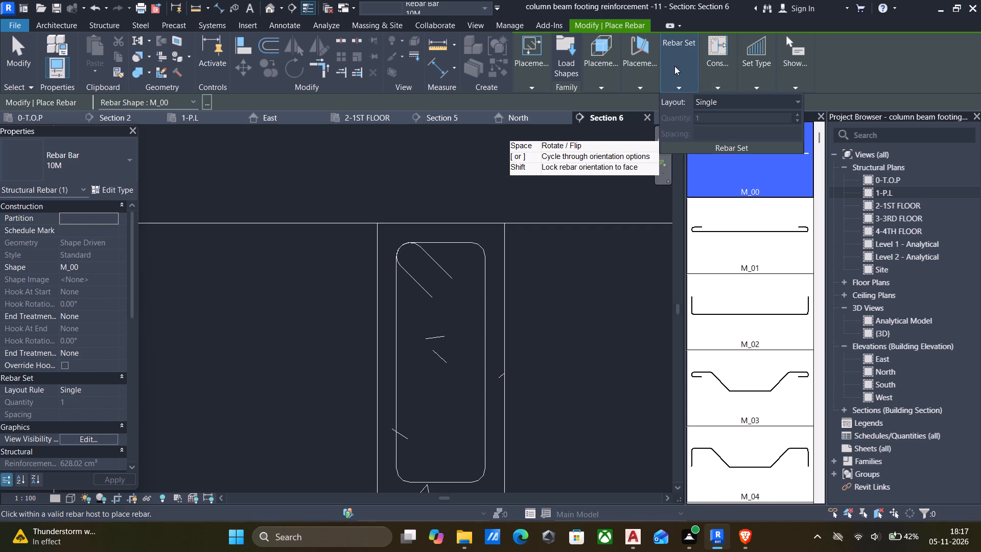
{"action": "left_click", "coordinate": [725, 98]}
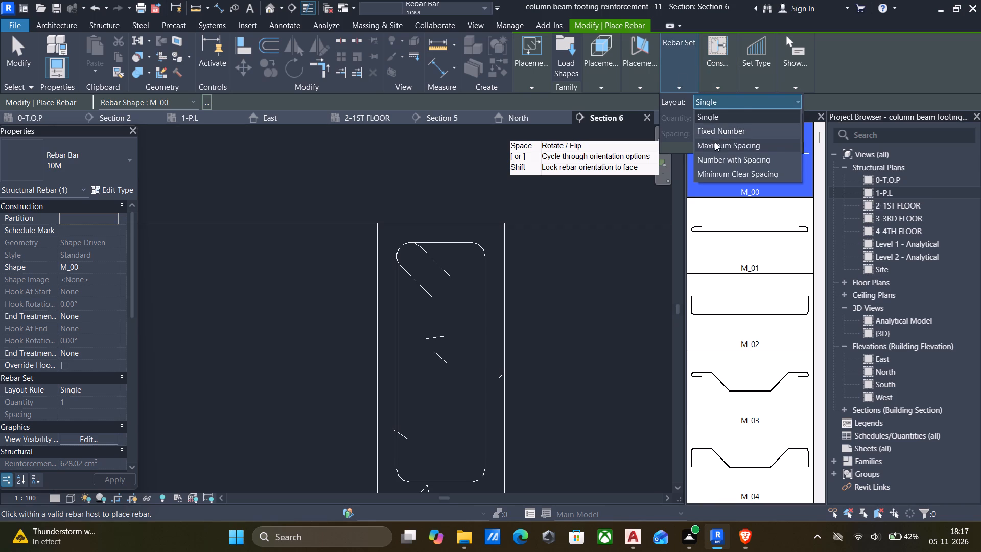
{"action": "left_click", "coordinate": [715, 142]}
{"action": "left_click", "coordinate": [739, 103]}
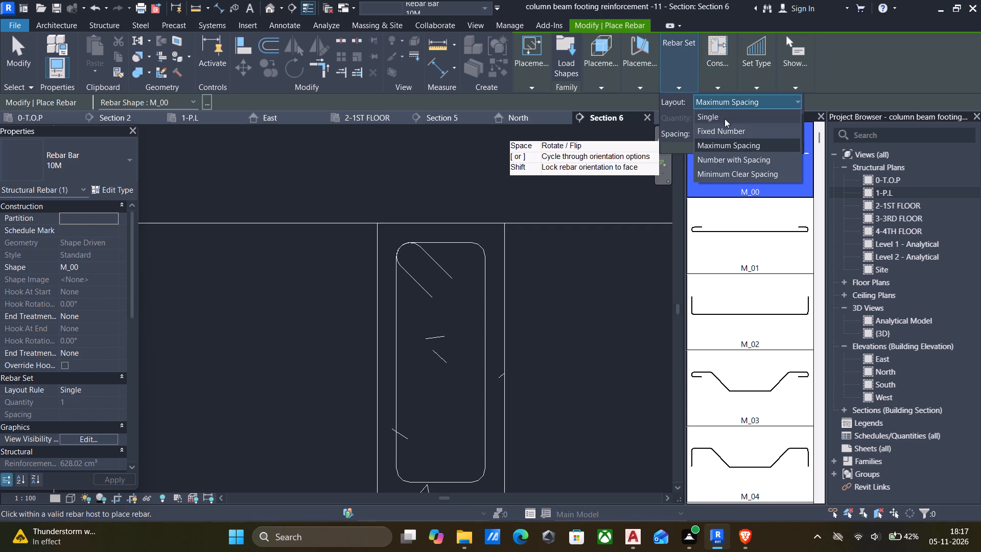
{"action": "left_click", "coordinate": [722, 131]}
{"action": "left_click_drag", "start_coordinate": [714, 121], "coordinate": [640, 122]}
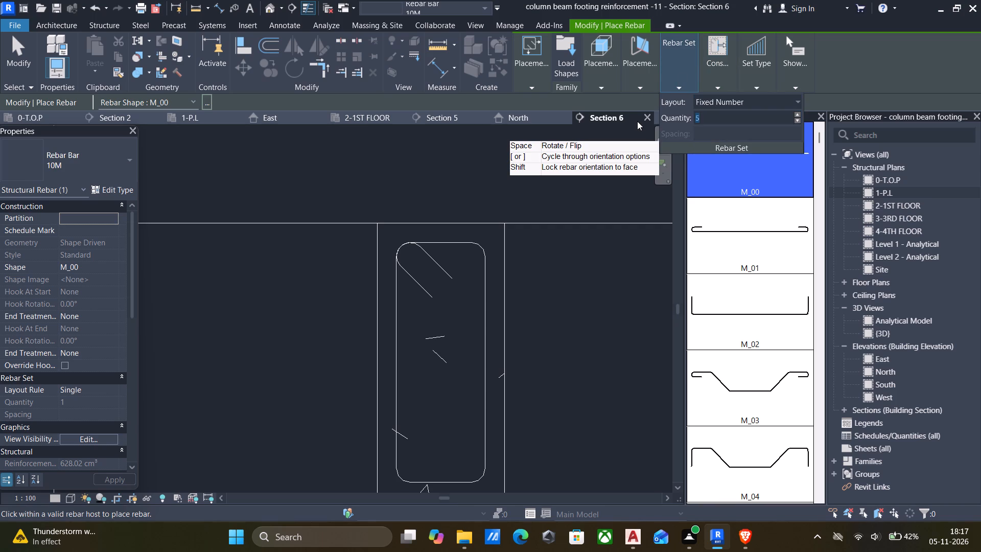
{"action": "key", "text": "4"}
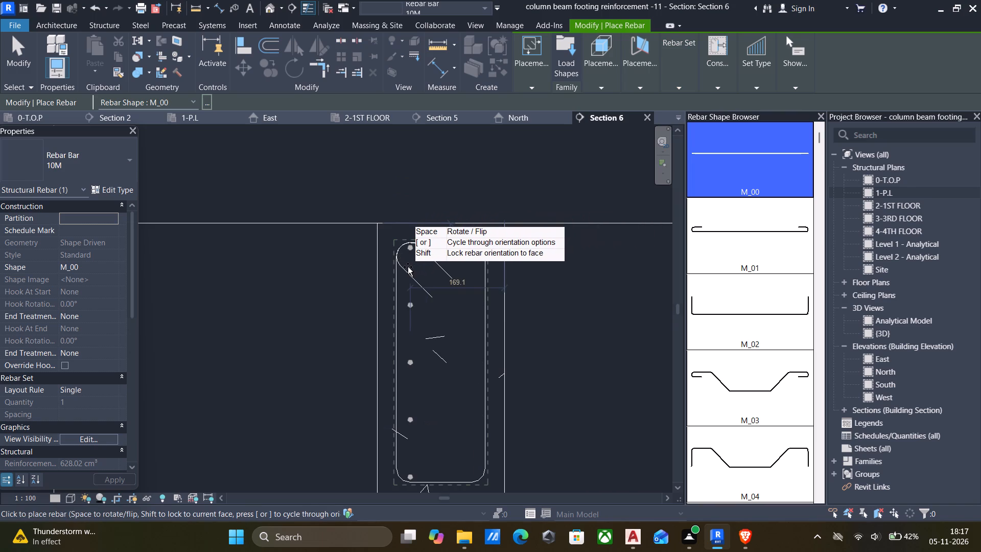
{"action": "left_click", "coordinate": [676, 63]}
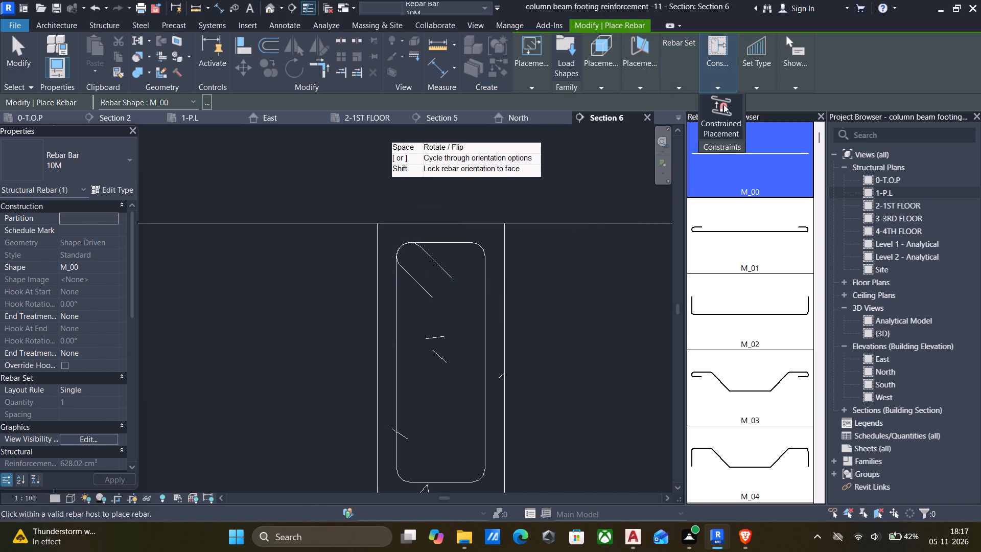
{"action": "left_click", "coordinate": [662, 51]}
{"action": "left_click_drag", "start_coordinate": [704, 114], "coordinate": [672, 114]}
{"action": "key", "text": "4"}
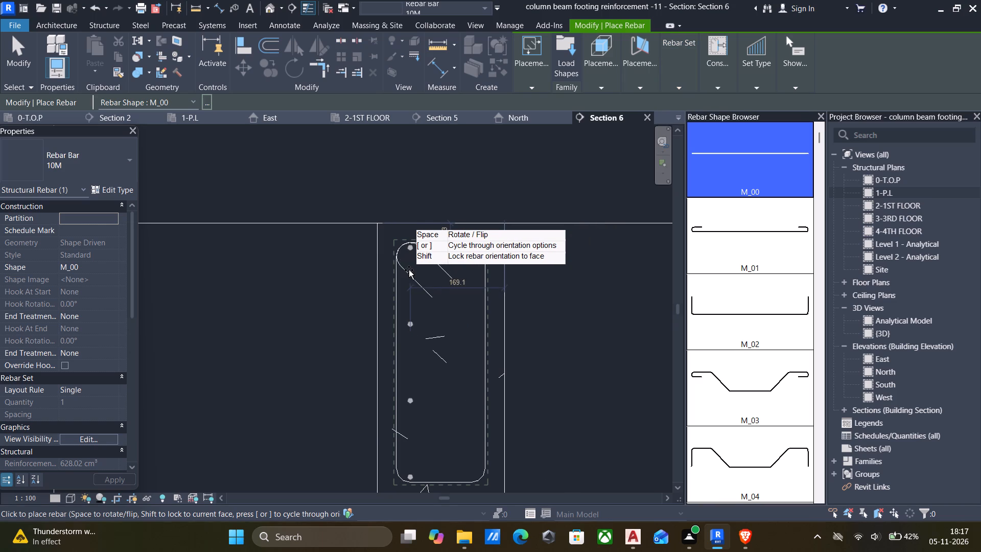
Place two M_00 straight bar sets inside the beam stirrup, one along each vertical leg.
{"action": "left_click", "coordinate": [409, 270]}
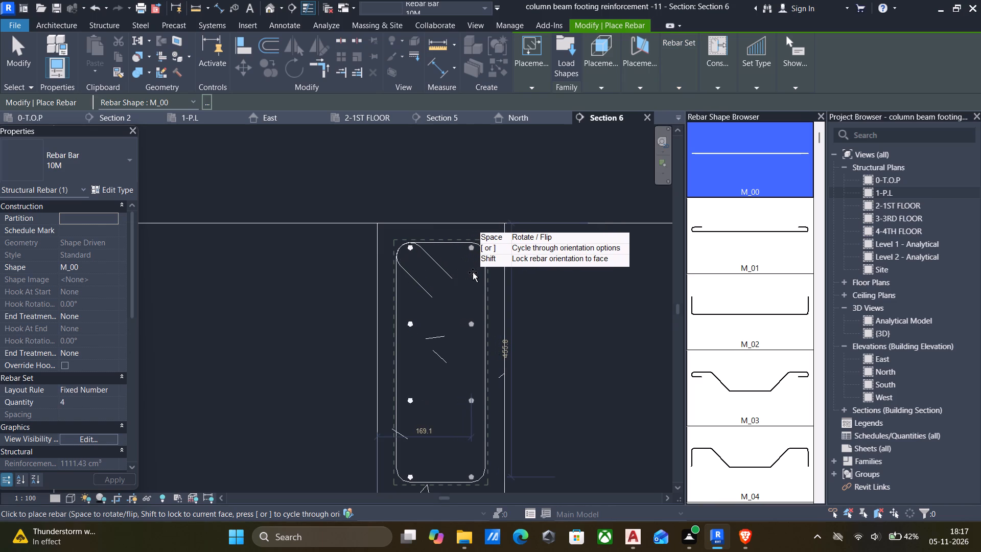
{"action": "left_click", "coordinate": [473, 272]}
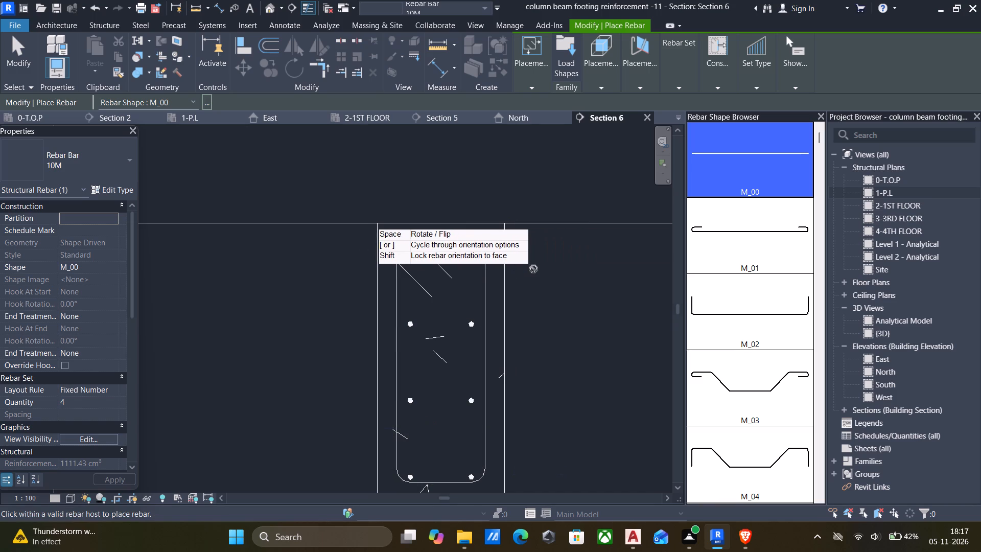
{"action": "key", "text": "Escape"}
{"action": "key", "text": "Escape"}
Lower the top bar of the left-hand M_00 set to about 62 mm below the beam's top face.
{"action": "scroll", "coordinate": [412, 254], "scroll_direction": "up", "scroll_amount": 1}
{"action": "left_click", "coordinate": [406, 249]}
{"action": "scroll", "coordinate": [416, 256], "scroll_direction": "down", "scroll_amount": 1}
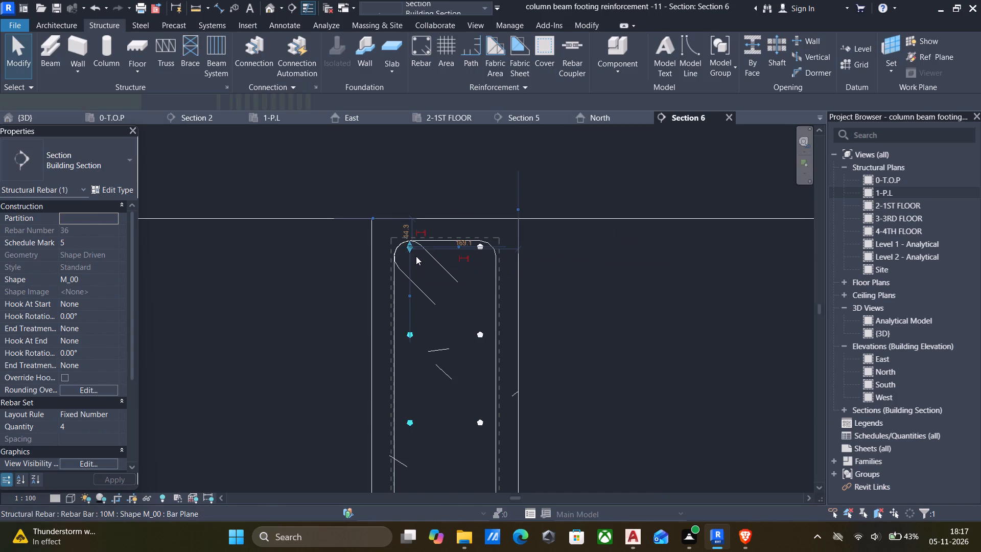
{"action": "scroll", "coordinate": [416, 256], "scroll_direction": "down", "scroll_amount": 2}
{"action": "scroll", "coordinate": [411, 251], "scroll_direction": "up", "scroll_amount": 2}
{"action": "left_click_drag", "start_coordinate": [412, 252], "coordinate": [412, 257]}
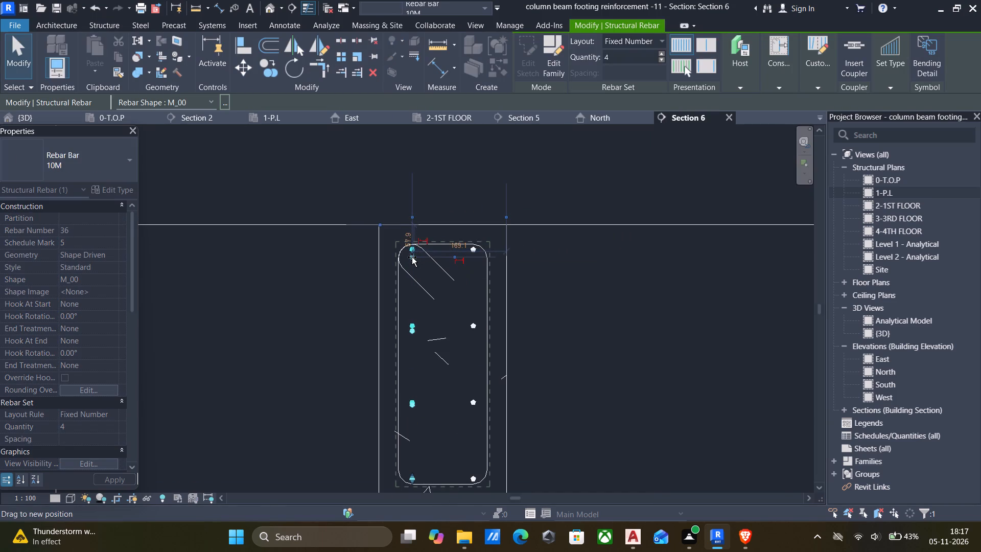
{"action": "left_click_drag", "start_coordinate": [412, 257], "coordinate": [412, 260]}
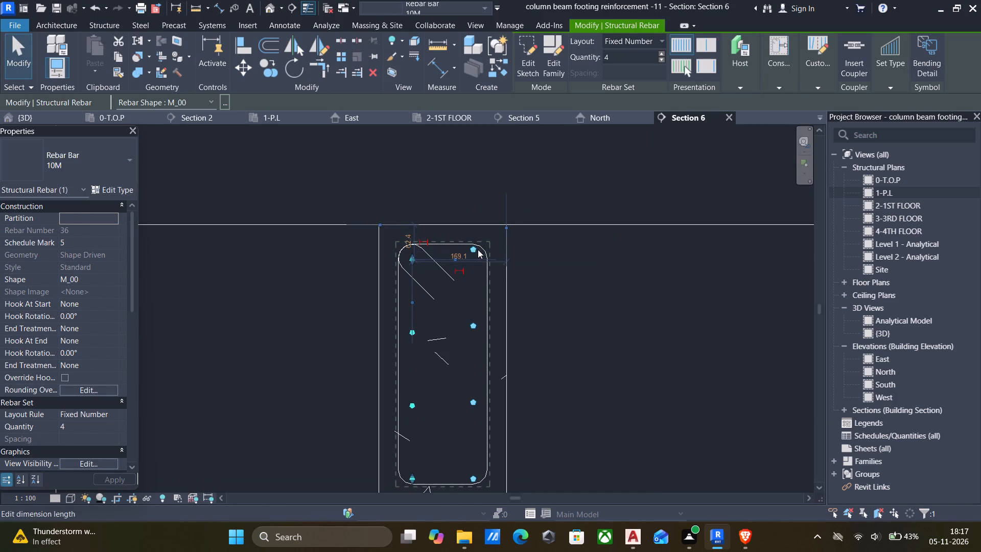
{"action": "left_click", "coordinate": [543, 261]}
Delete the M_00 bar set along the stirrup's right leg.
{"action": "left_click", "coordinate": [474, 250]}
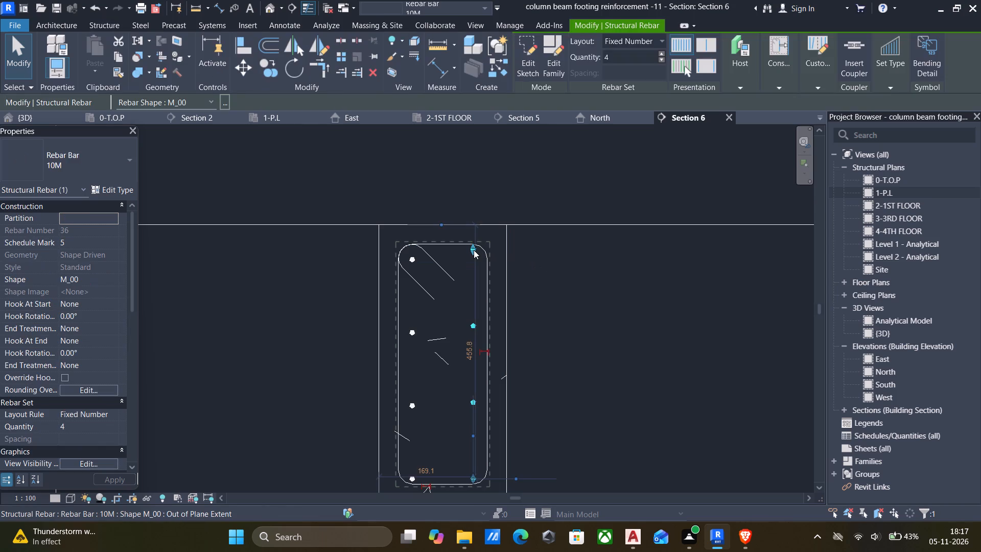
{"action": "key", "text": "Delete"}
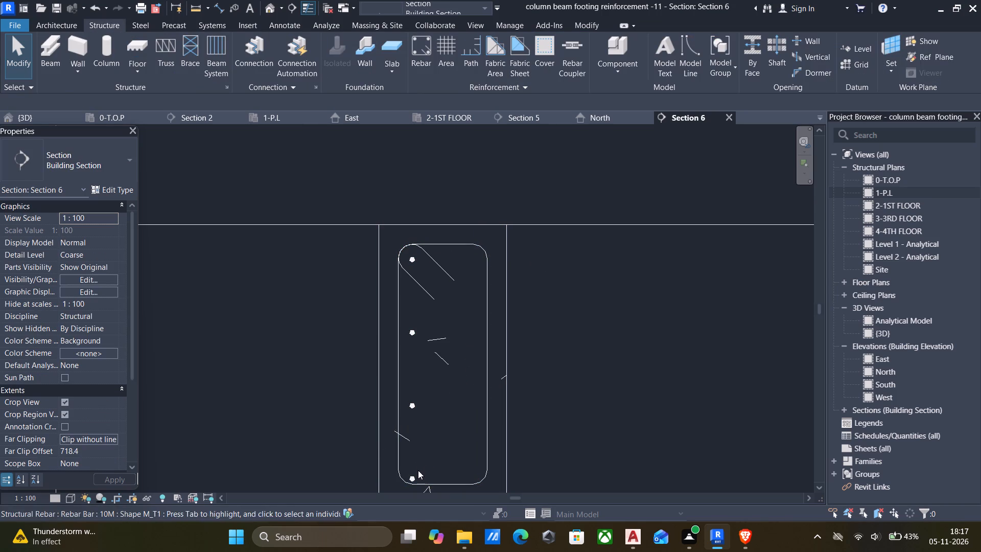
Change the remaining left-hand bar set to the 19M rebar type.
{"action": "left_click", "coordinate": [413, 476]}
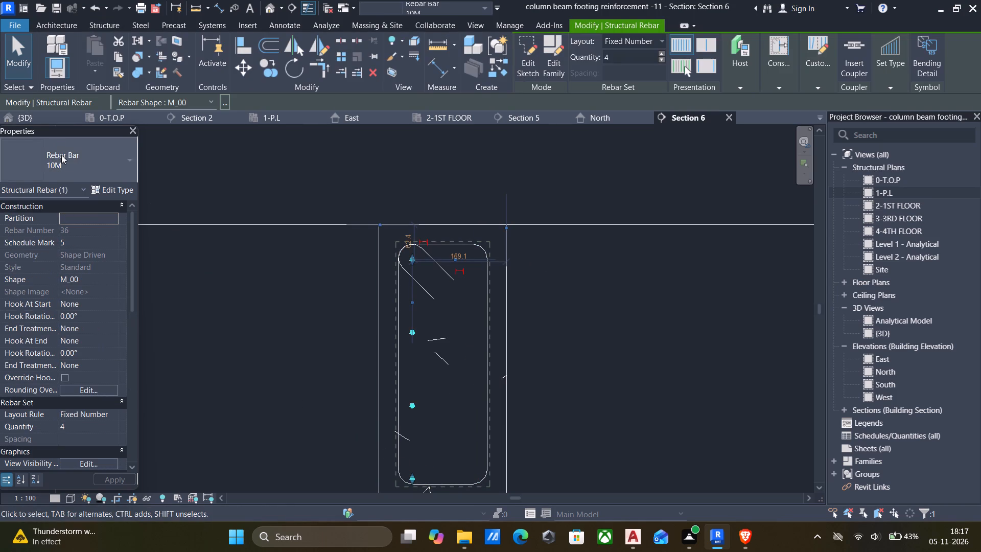
{"action": "left_click", "coordinate": [66, 160]}
{"action": "scroll", "coordinate": [72, 220], "scroll_direction": "up", "scroll_amount": 6}
{"action": "left_click", "coordinate": [42, 273]}
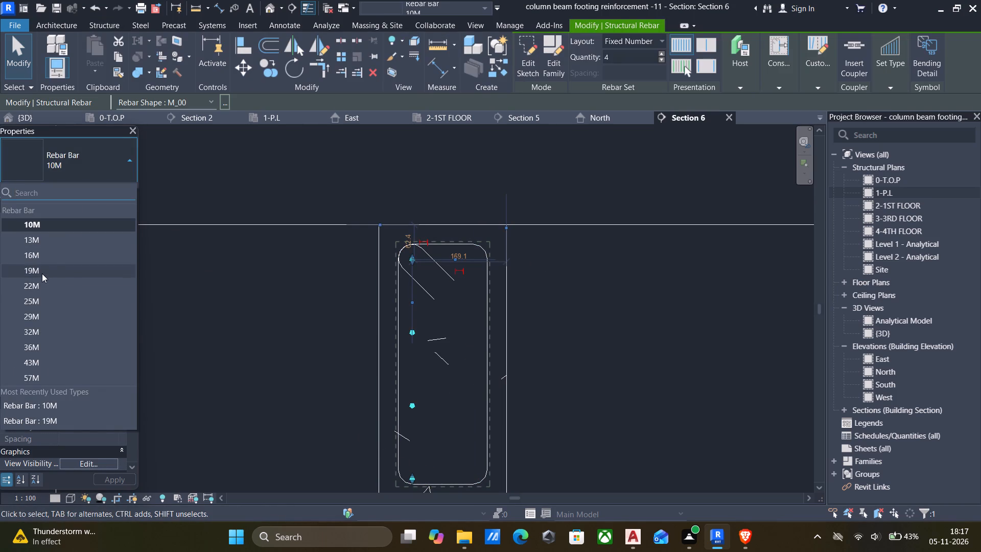
{"action": "left_click", "coordinate": [280, 283]}
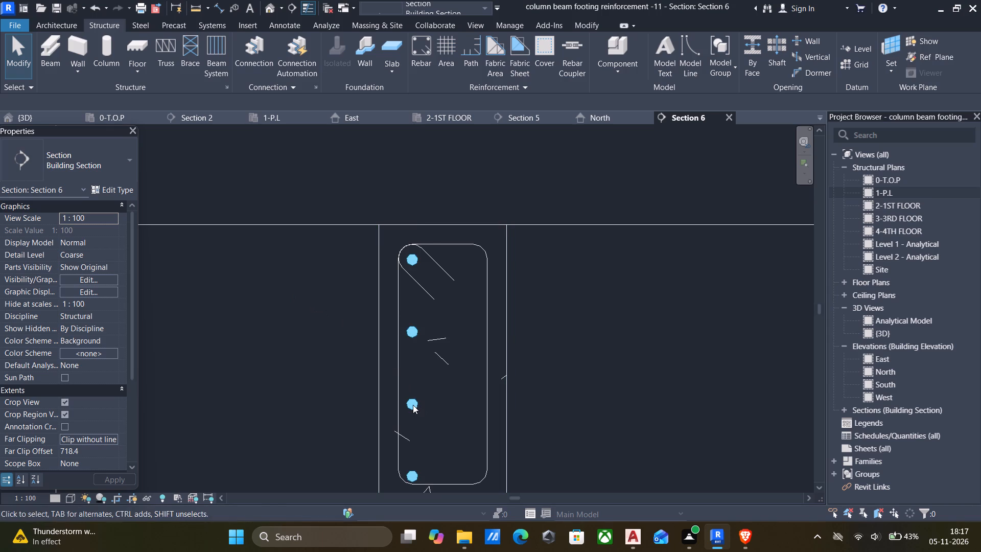
Raise the bottom bar of the left-hand 19M set slightly, away from the stirrup's bottom leg.
{"action": "left_click", "coordinate": [413, 405]}
{"action": "left_click", "coordinate": [410, 471]}
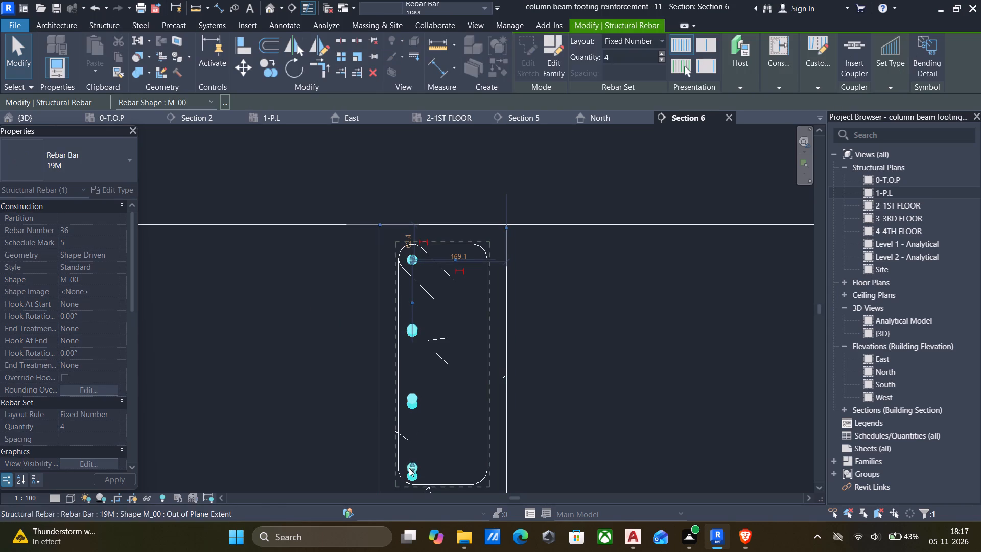
{"action": "left_click", "coordinate": [532, 443]}
Mirror a copy of the 19M bar set to the stirrup's right leg about a vertical axis drawn through the beam's centre.
{"action": "left_click", "coordinate": [409, 403]}
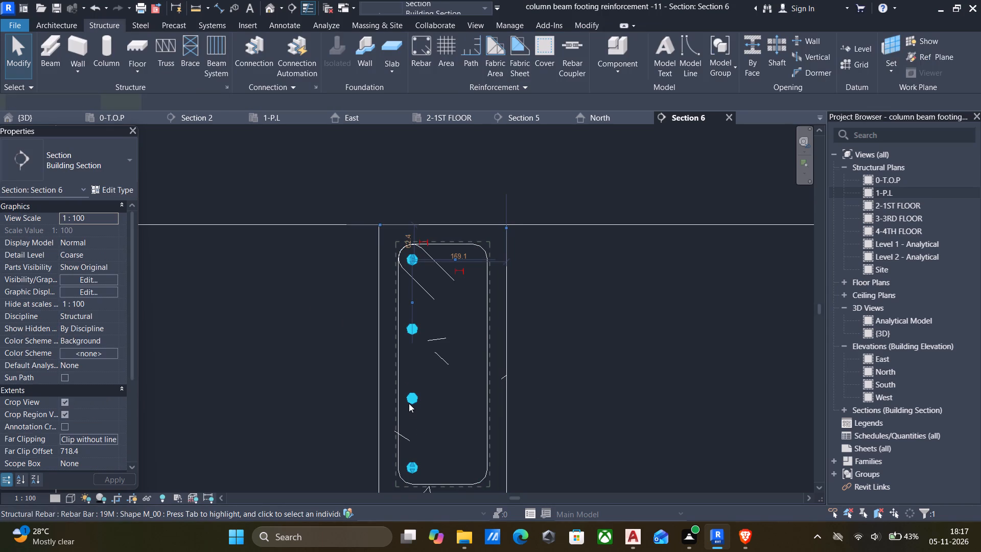
{"action": "key", "text": "d"}
{"action": "key", "text": "m"}
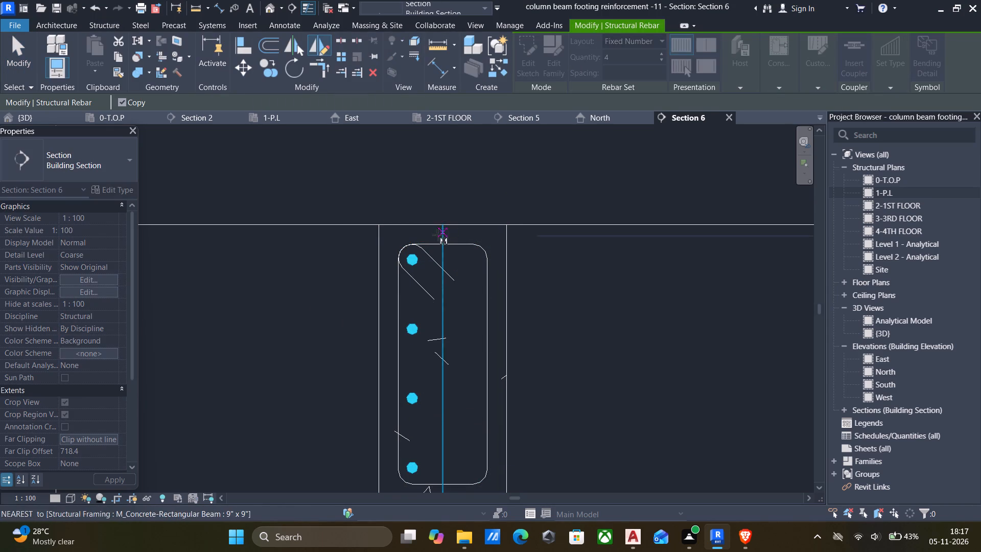
{"action": "left_click", "coordinate": [443, 282]}
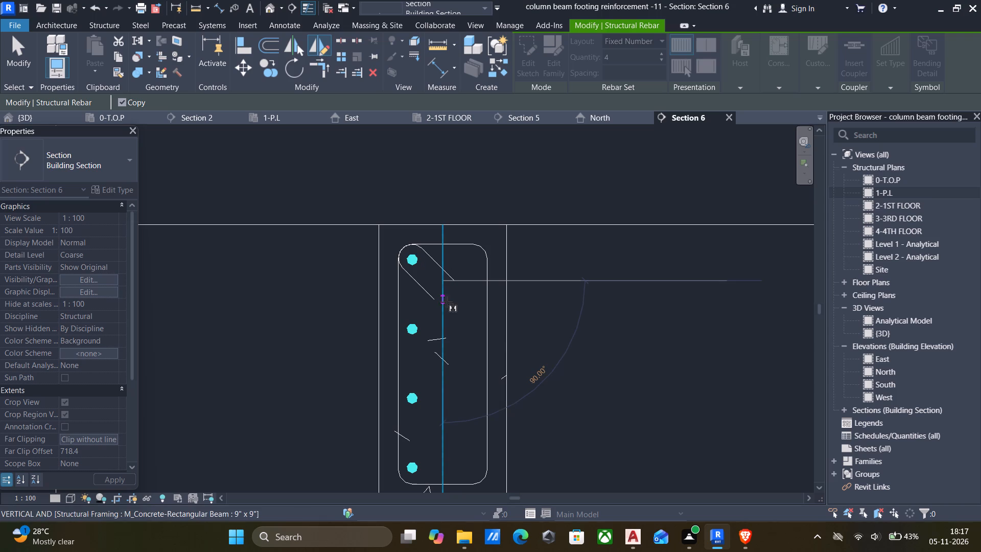
{"action": "left_click", "coordinate": [447, 312]}
{"action": "key", "text": "Escape"}
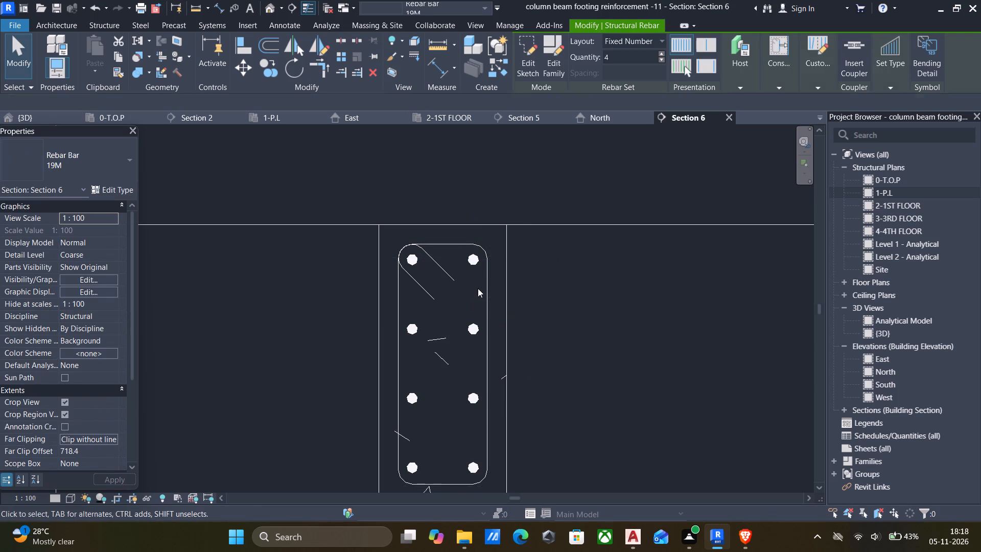
{"action": "key", "text": "Escape"}
Set the stirrup and both 19M bar sets to show unobscured in the {3D} view.
{"action": "left_click", "coordinate": [458, 245]}
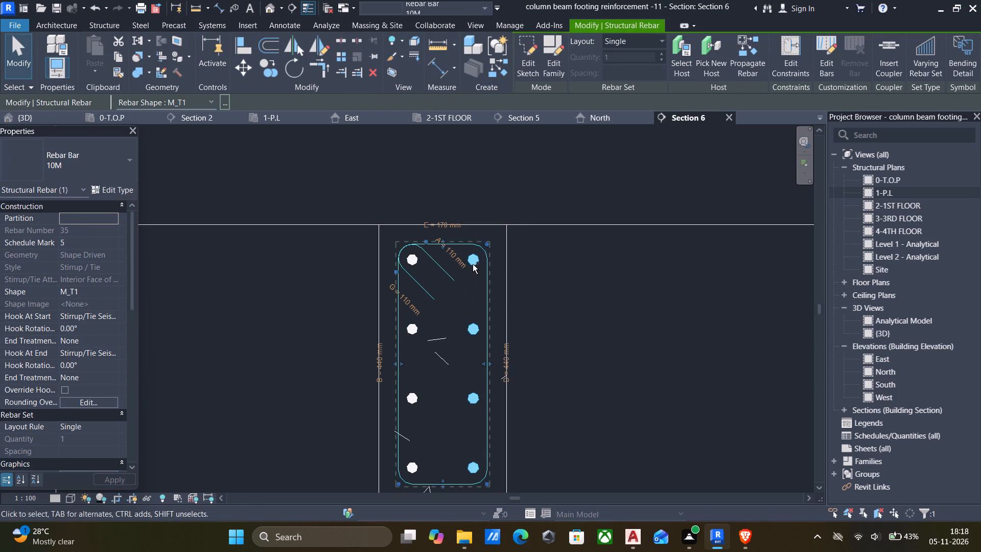
{"action": "left_click", "coordinate": [473, 264], "text": "ctrl"}
{"action": "left_click", "coordinate": [415, 266], "text": "ctrl"}
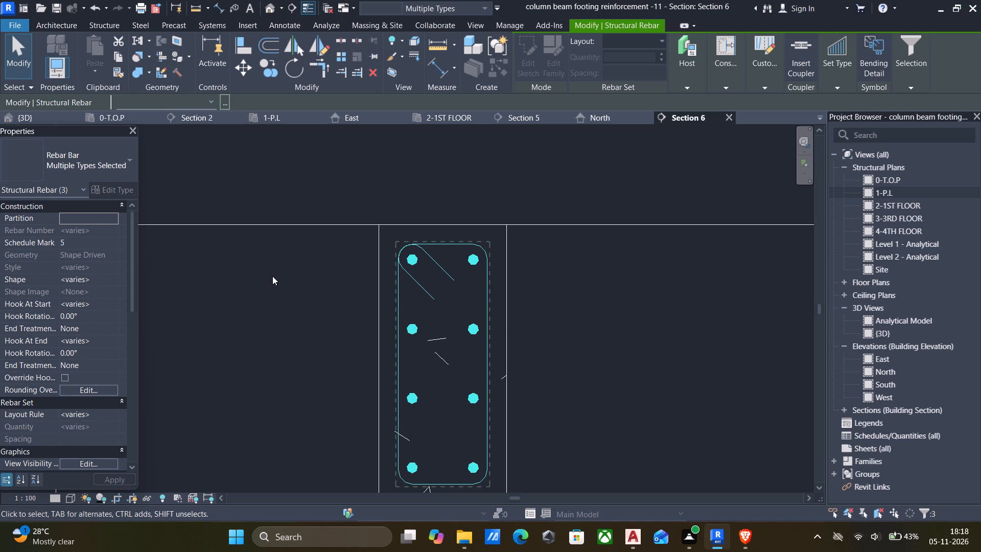
{"action": "scroll", "coordinate": [96, 400], "scroll_direction": "down", "scroll_amount": 5}
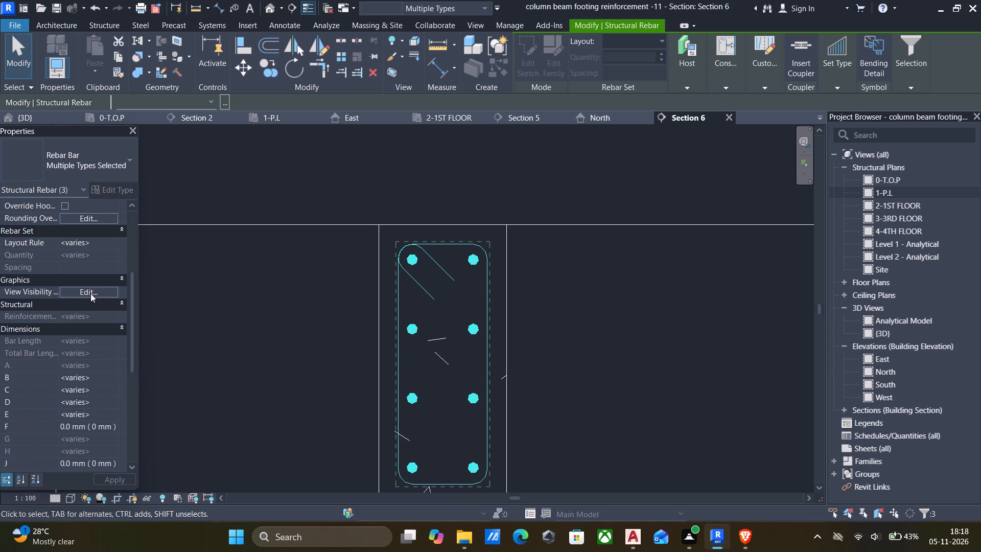
{"action": "left_click", "coordinate": [90, 293]}
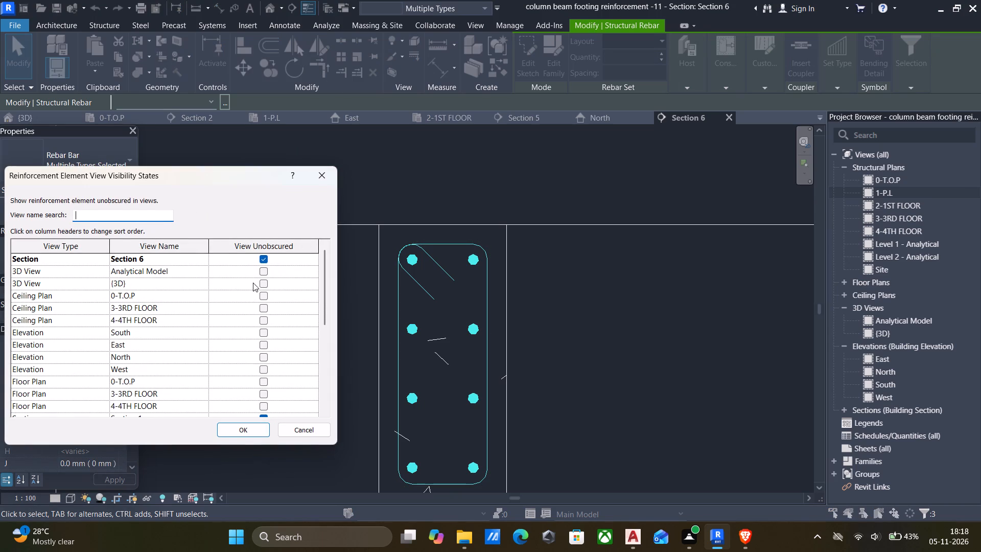
{"action": "left_click", "coordinate": [262, 283]}
{"action": "left_click", "coordinate": [240, 431]}
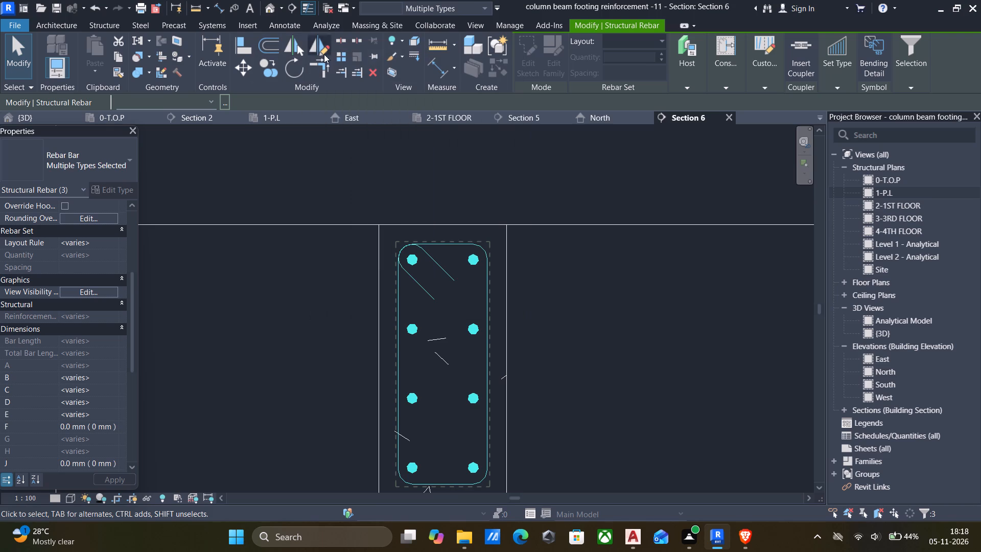
Open the default 3D view and set its visual style to Wireframe to view the reinforcement.
{"action": "left_click", "coordinate": [267, 10]}
{"action": "scroll", "coordinate": [528, 188], "scroll_direction": "up", "scroll_amount": 5}
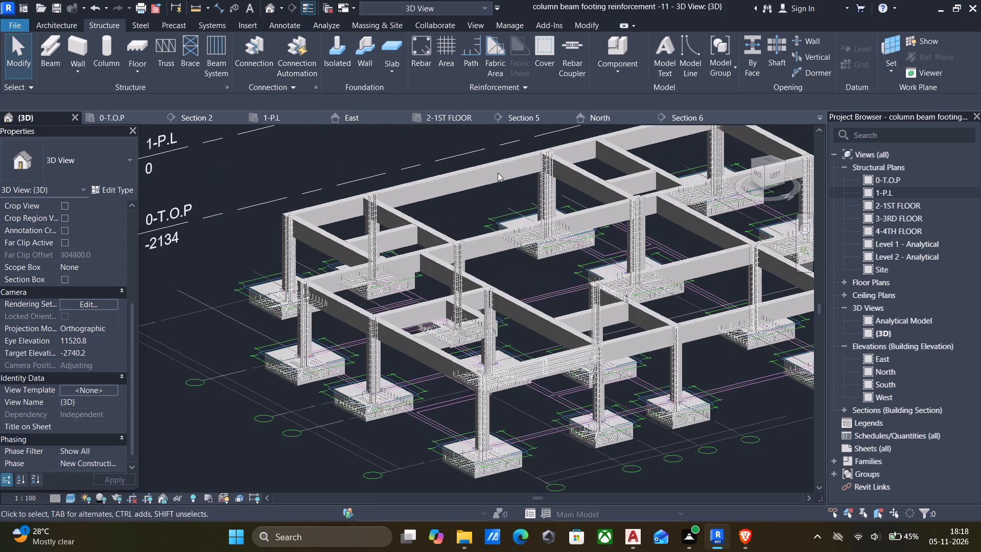
{"action": "scroll", "coordinate": [436, 180], "scroll_direction": "up", "scroll_amount": 5}
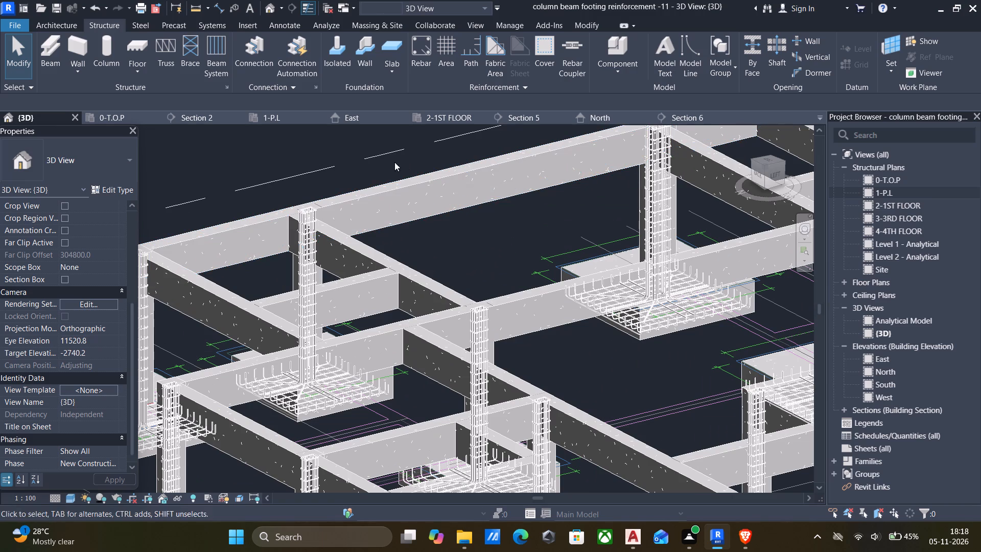
{"action": "scroll", "coordinate": [383, 177], "scroll_direction": "up", "scroll_amount": 4}
{"action": "scroll", "coordinate": [362, 205], "scroll_direction": "down", "scroll_amount": 5}
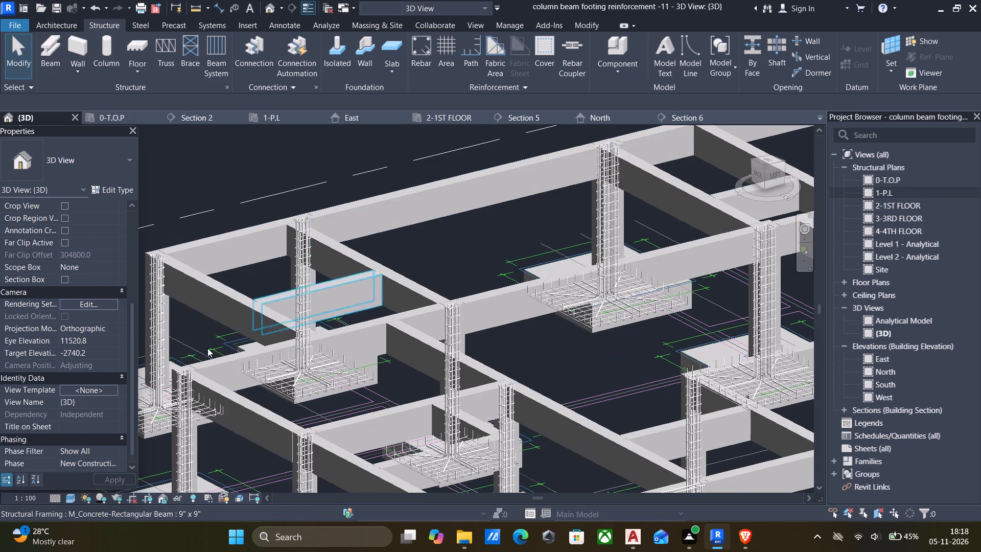
{"action": "left_click", "coordinate": [73, 501]}
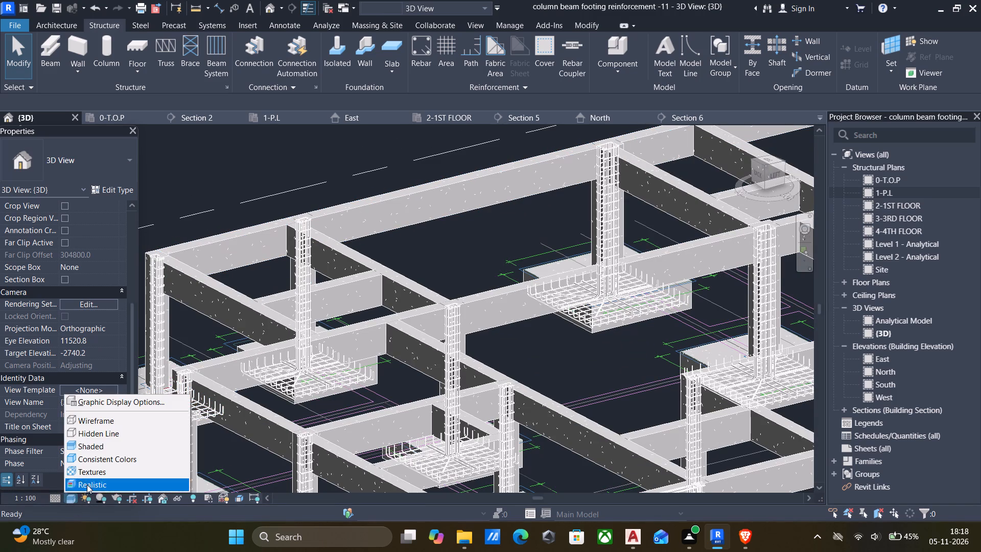
{"action": "left_click", "coordinate": [85, 422]}
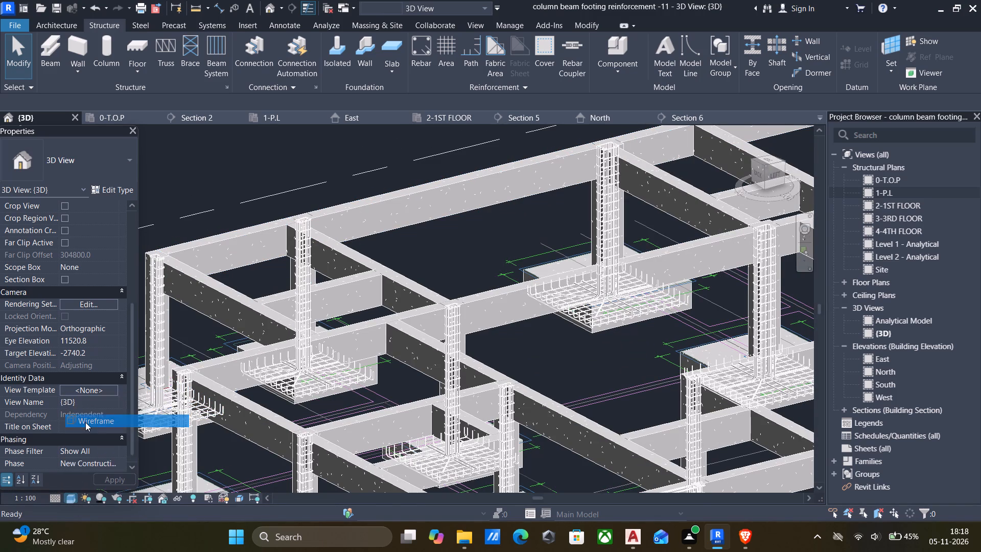
{"action": "scroll", "coordinate": [404, 266], "scroll_direction": "down", "scroll_amount": 1}
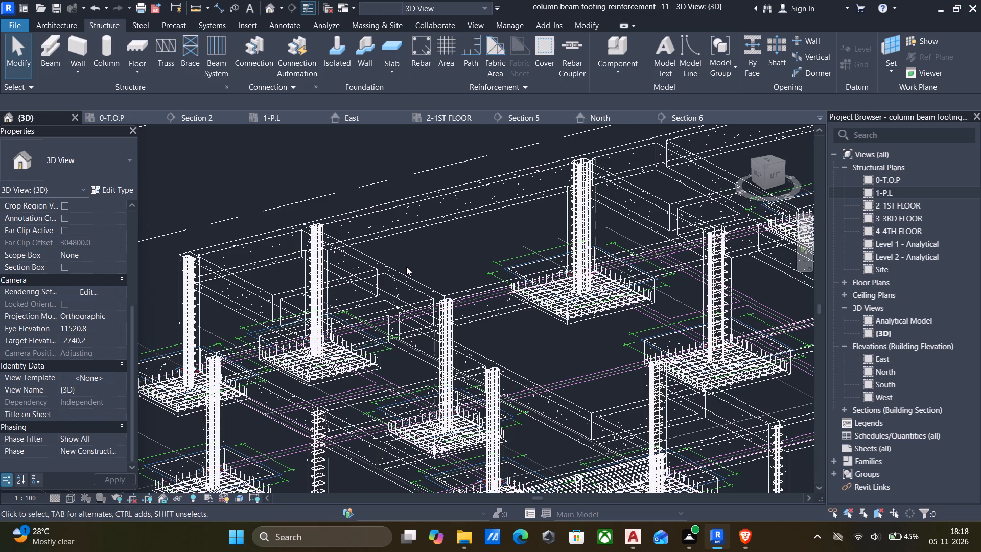
{"action": "scroll", "coordinate": [431, 279], "scroll_direction": "down", "scroll_amount": 4}
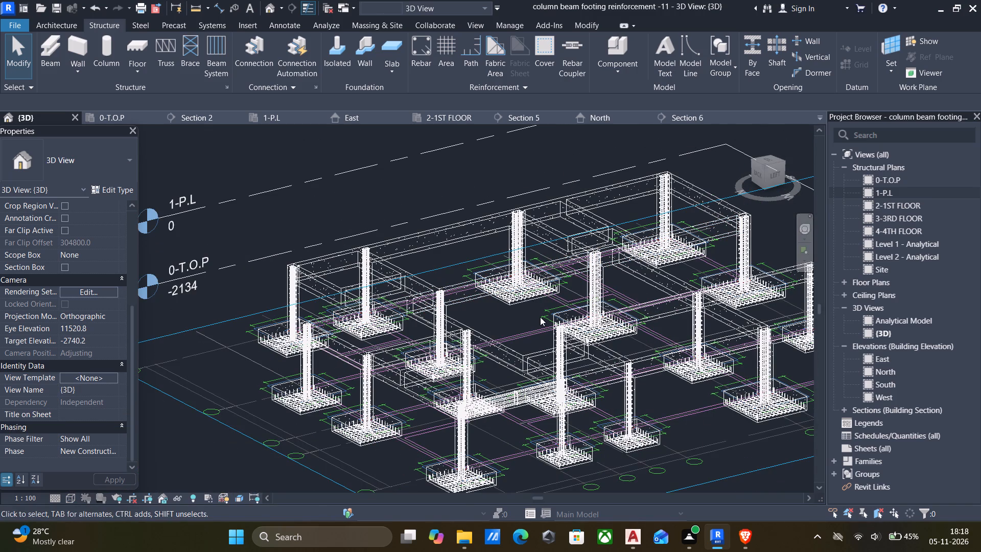
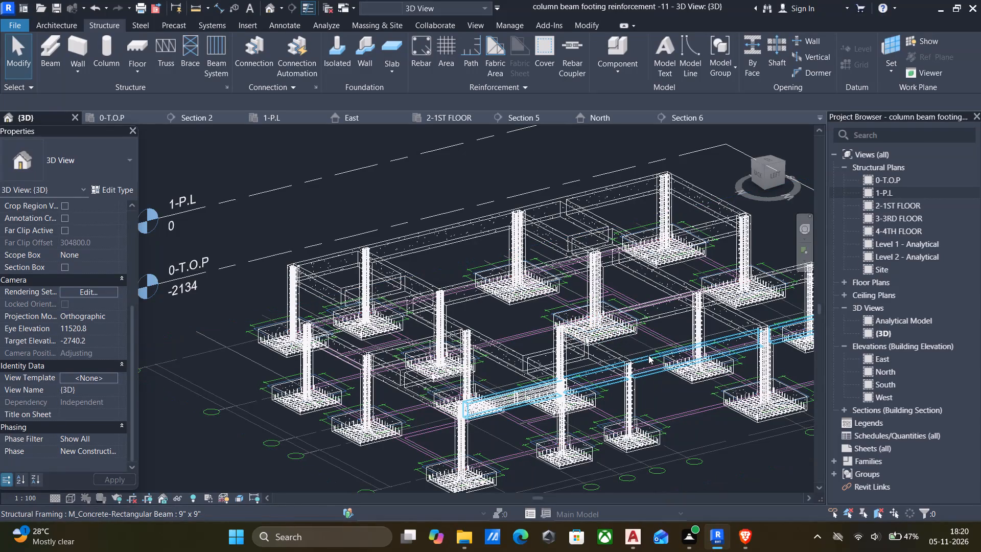
Examine the column, footing and plinth beam reinforcement from several sides in the wireframe 3D view.
{"action": "middle_click_drag", "start_coordinate": [645, 356], "coordinate": [558, 347], "text": "shift"}
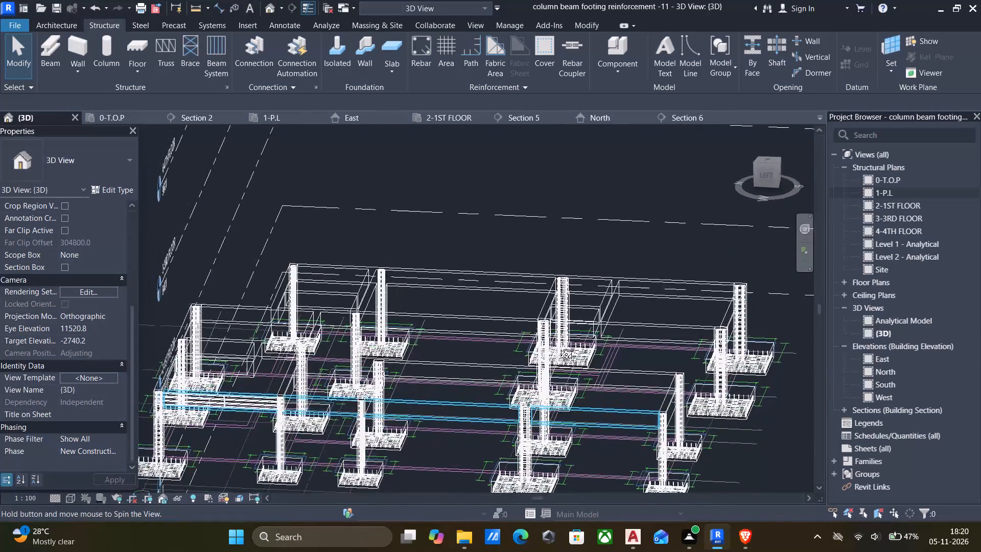
{"action": "middle_click_drag", "start_coordinate": [558, 347], "coordinate": [656, 371], "text": "shift"}
{"action": "scroll", "coordinate": [598, 209], "scroll_direction": "up", "scroll_amount": 3}
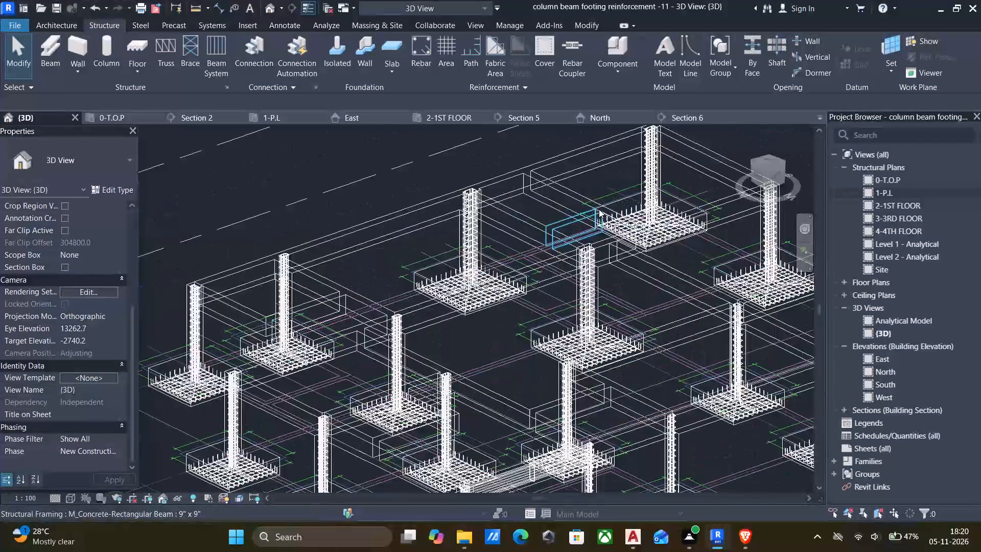
{"action": "scroll", "coordinate": [599, 209], "scroll_direction": "up", "scroll_amount": 7}
{"action": "scroll", "coordinate": [588, 227], "scroll_direction": "down", "scroll_amount": 8}
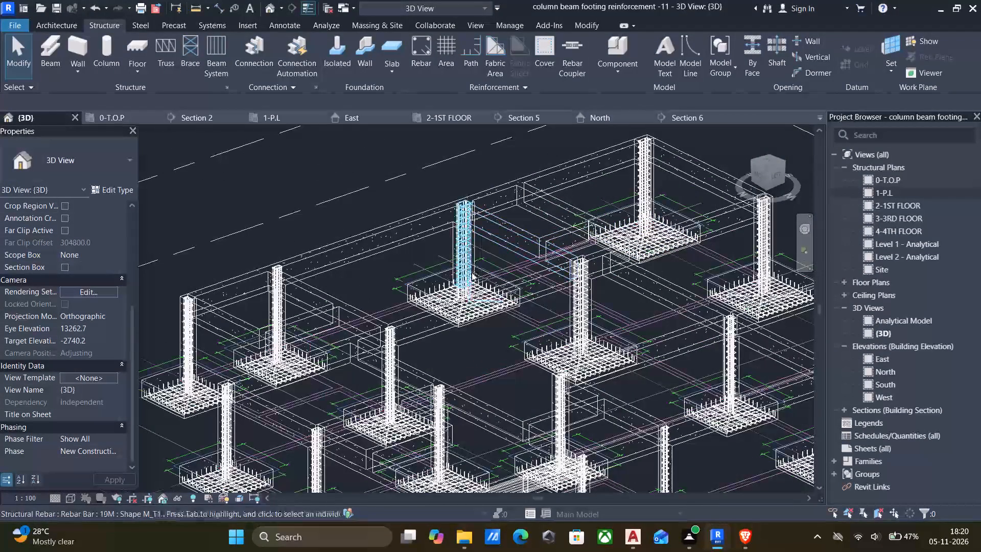
{"action": "middle_click_drag", "start_coordinate": [493, 282], "coordinate": [454, 294], "text": "shift"}
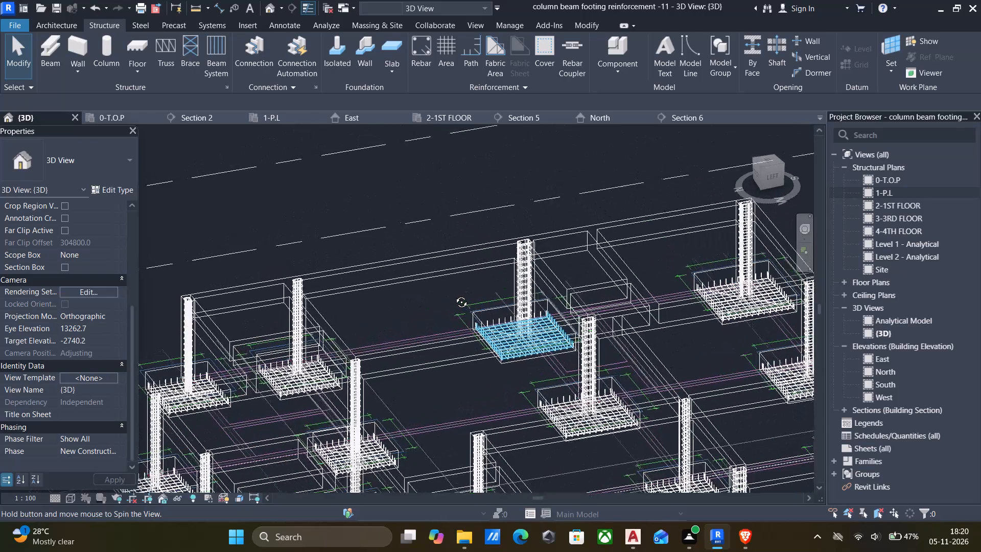
{"action": "middle_click_drag", "start_coordinate": [454, 294], "coordinate": [503, 293], "text": "shift"}
{"action": "scroll", "coordinate": [499, 293], "scroll_direction": "down", "scroll_amount": 5}
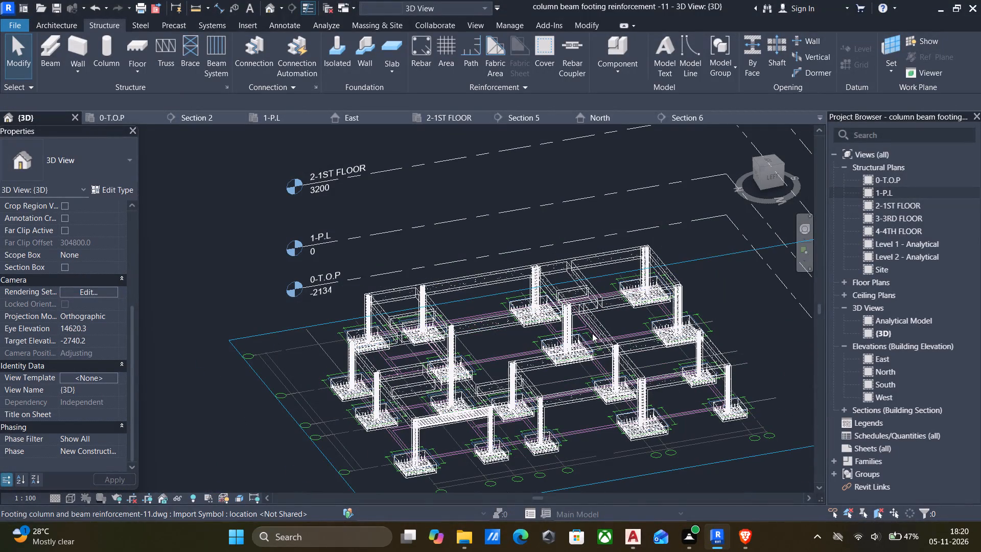
{"action": "middle_click_drag", "start_coordinate": [617, 329], "coordinate": [520, 325], "text": "shift"}
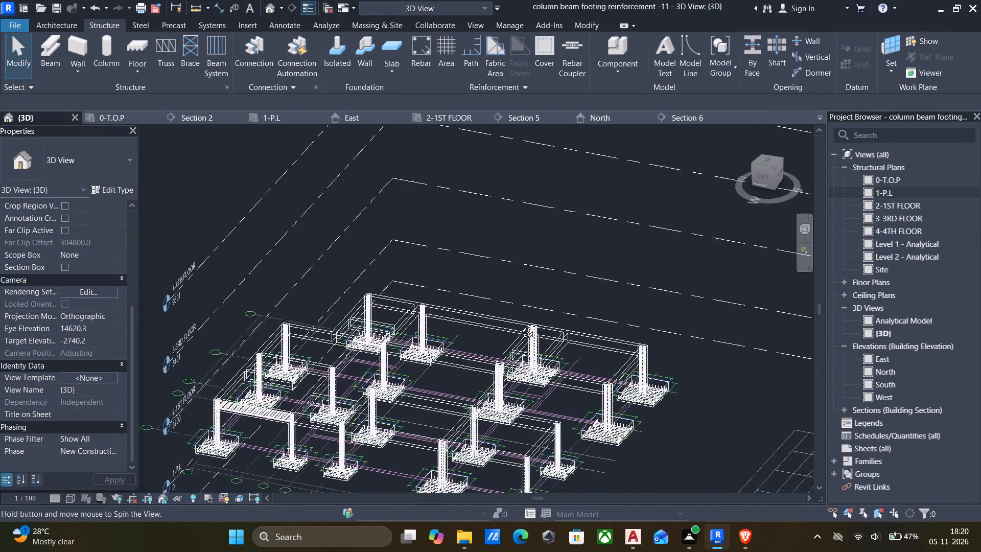
{"action": "middle_click_drag", "start_coordinate": [520, 325], "coordinate": [709, 339], "text": "shift"}
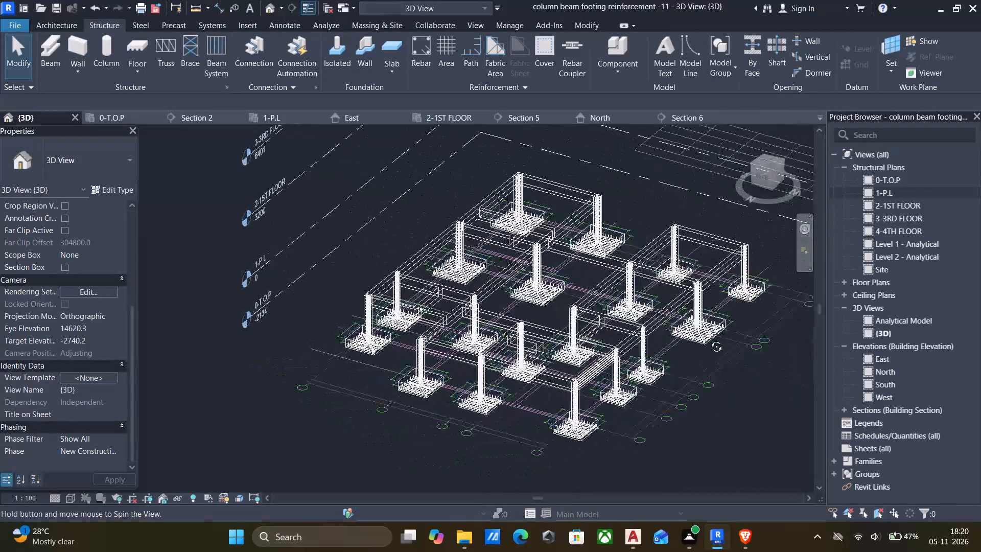
{"action": "middle_click_drag", "start_coordinate": [709, 339], "coordinate": [790, 347], "text": "shift"}
{"action": "scroll", "coordinate": [790, 347], "scroll_direction": "up", "scroll_amount": 1, "text": "shift"}
{"action": "scroll", "coordinate": [585, 291], "scroll_direction": "up", "scroll_amount": 5}
{"action": "scroll", "coordinate": [649, 288], "scroll_direction": "up", "scroll_amount": 4}
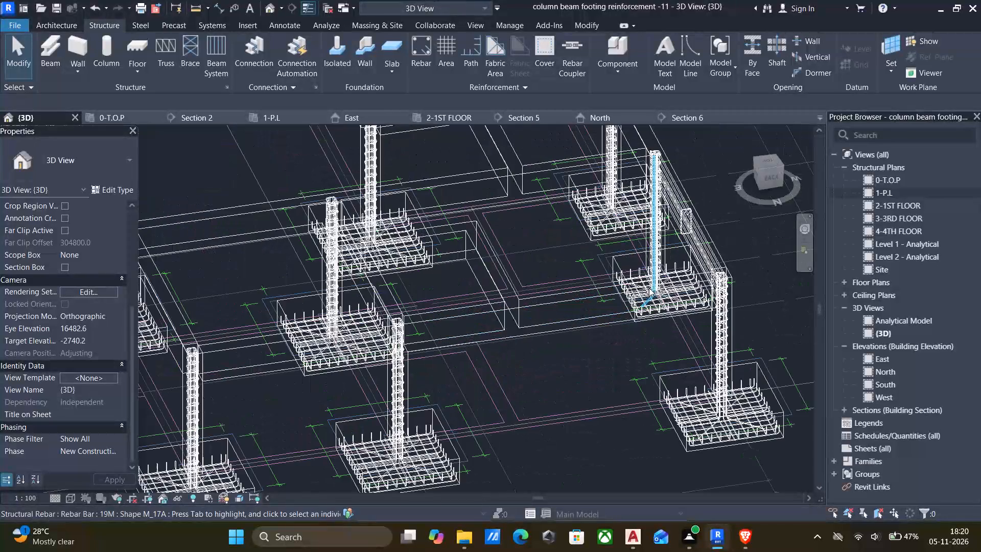
{"action": "scroll", "coordinate": [570, 292], "scroll_direction": "down", "scroll_amount": 5}
{"action": "middle_click_drag", "start_coordinate": [581, 307], "coordinate": [487, 304], "text": "shift"}
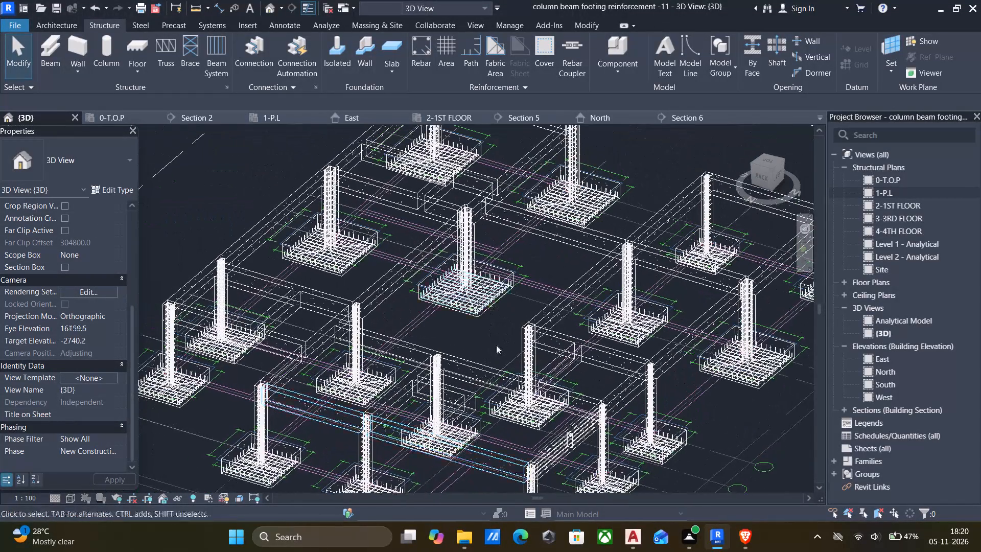
{"action": "middle_click_drag", "start_coordinate": [498, 345], "coordinate": [543, 319]}
{"action": "scroll", "coordinate": [550, 339], "scroll_direction": "down", "scroll_amount": 1}
{"action": "middle_click_drag", "start_coordinate": [551, 341], "coordinate": [578, 315]}
{"action": "middle_click_drag", "start_coordinate": [571, 357], "coordinate": [537, 322]}
{"action": "scroll", "coordinate": [570, 357], "scroll_direction": "down", "scroll_amount": 1, "text": "shift"}
{"action": "scroll", "coordinate": [531, 370], "scroll_direction": "up", "scroll_amount": 2}
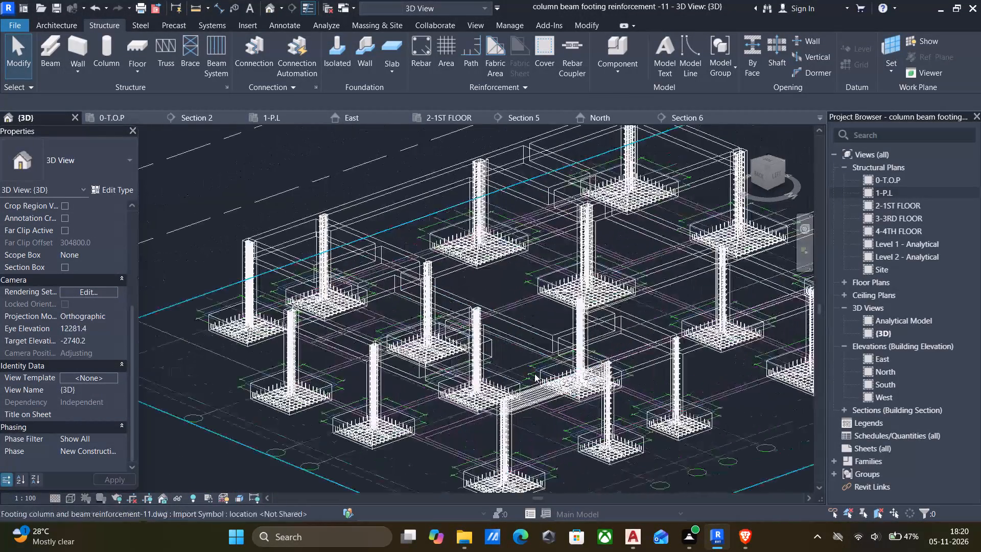
Set the single 10M stirrup in the reinforced plinth beam to a Maximum Spacing layout with 150 mm spacing.
{"action": "scroll", "coordinate": [534, 374], "scroll_direction": "up", "scroll_amount": 4}
{"action": "scroll", "coordinate": [584, 391], "scroll_direction": "up", "scroll_amount": 6}
{"action": "left_click", "coordinate": [592, 388]}
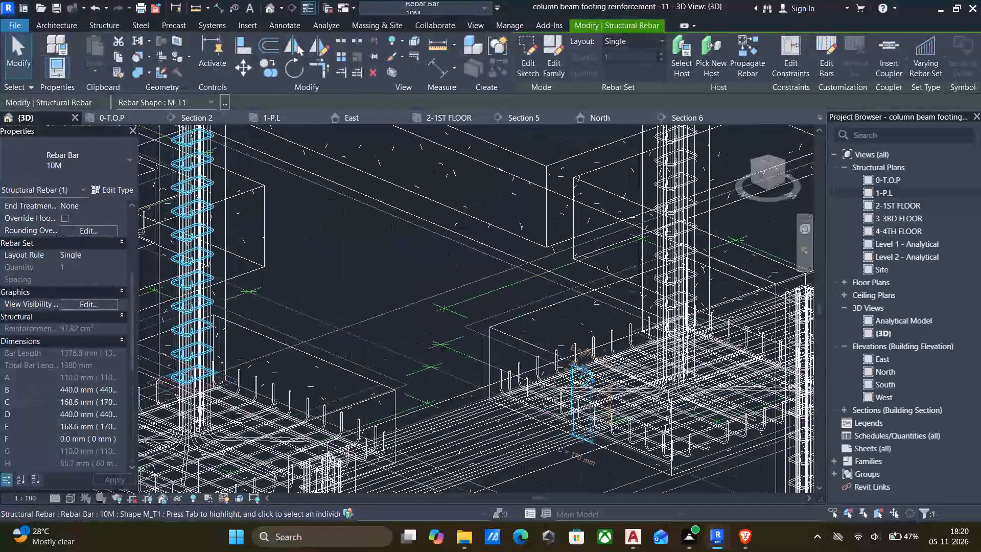
{"action": "left_click", "coordinate": [657, 39]}
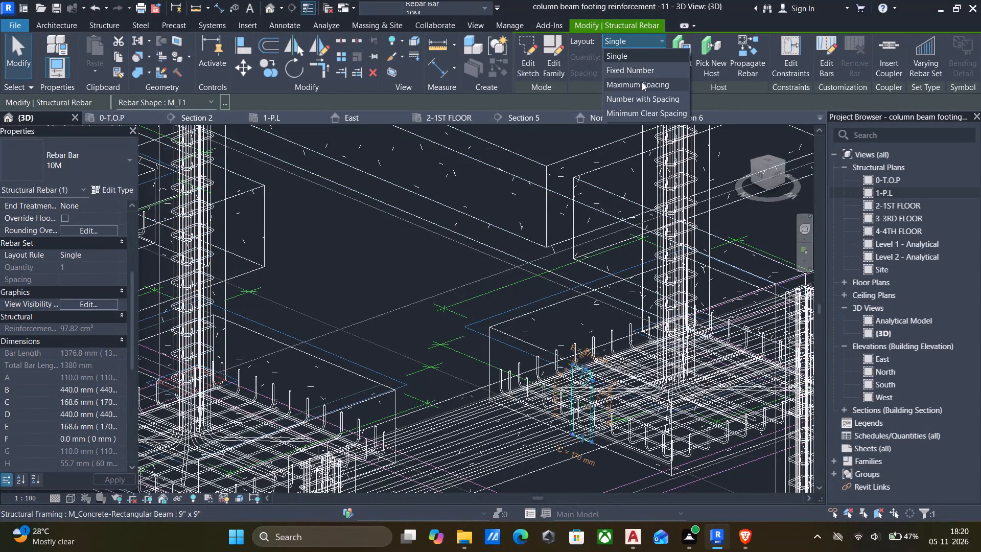
{"action": "left_click", "coordinate": [642, 83]}
{"action": "left_click_drag", "start_coordinate": [648, 72], "coordinate": [546, 71]}
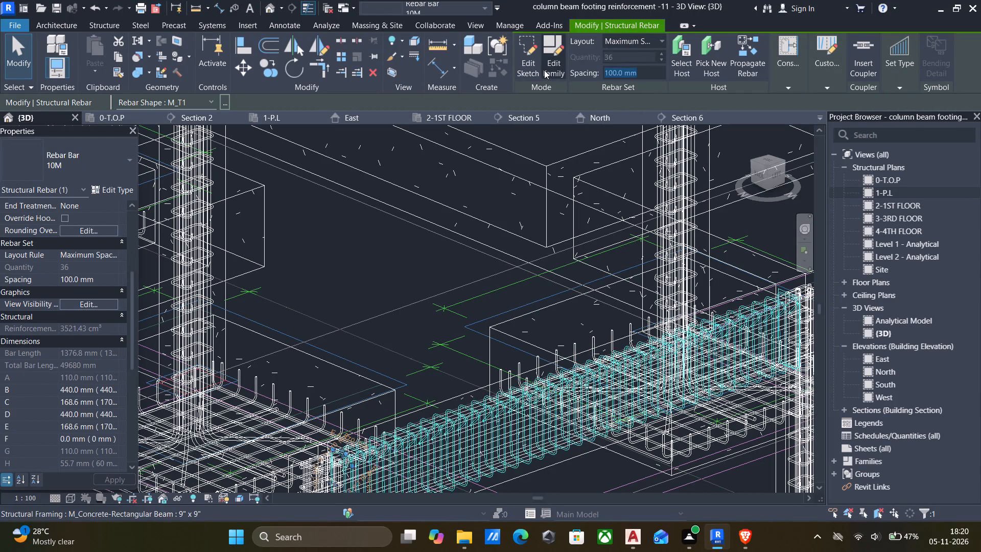
{"action": "type", "text": "150"}
{"action": "key", "text": "Return"}
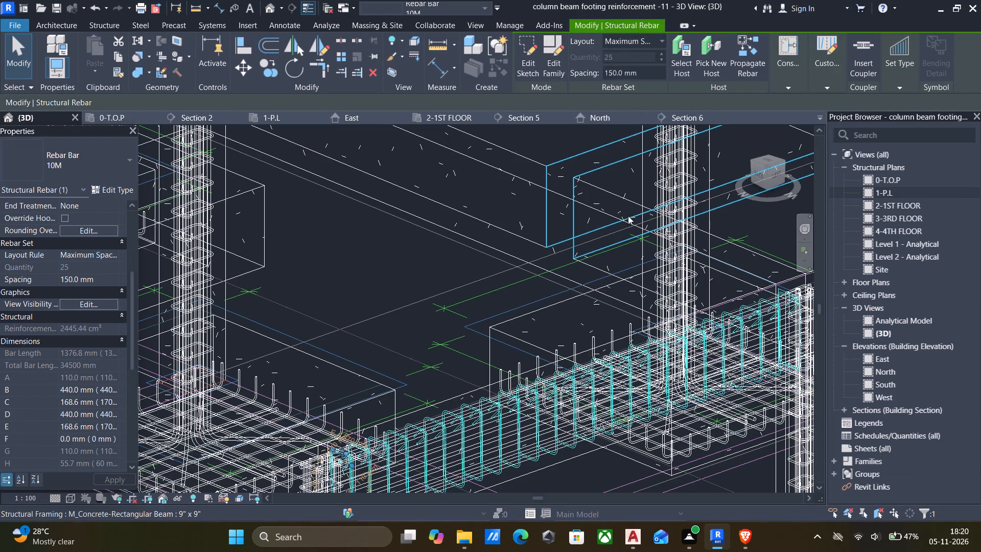
{"action": "scroll", "coordinate": [600, 308], "scroll_direction": "down", "scroll_amount": 6}
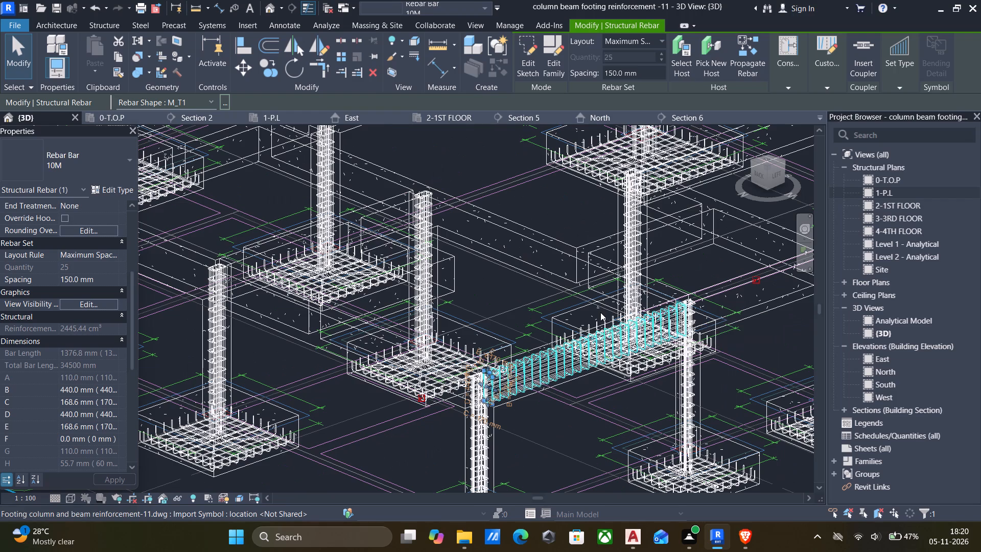
Open the 1-P.L structural plan and examine the plinth beams and footings from grid 1 to grid 9.
{"action": "left_click", "coordinate": [867, 192]}
{"action": "double_click", "coordinate": [867, 192]}
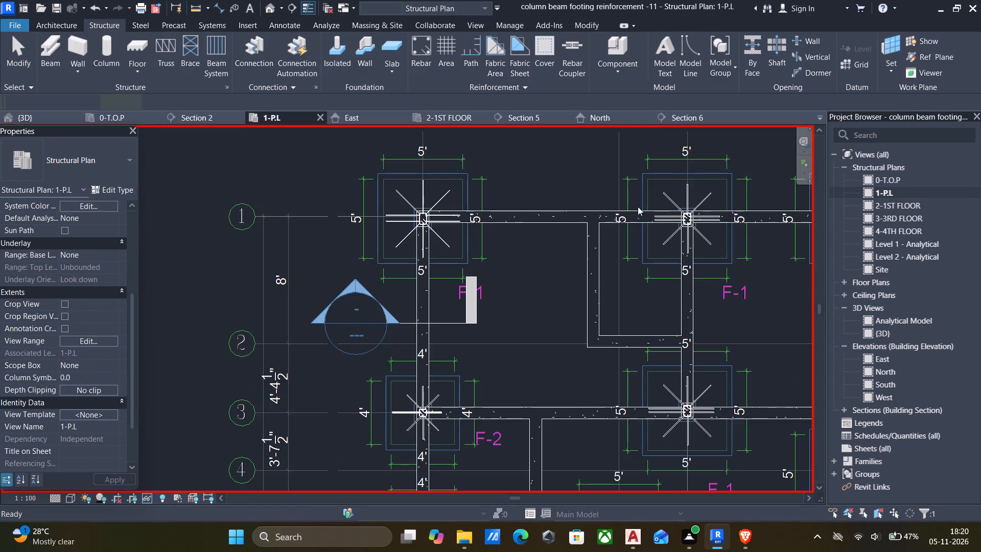
{"action": "scroll", "coordinate": [612, 215], "scroll_direction": "down", "scroll_amount": 5}
{"action": "middle_click_drag", "start_coordinate": [580, 330], "coordinate": [545, 265]}
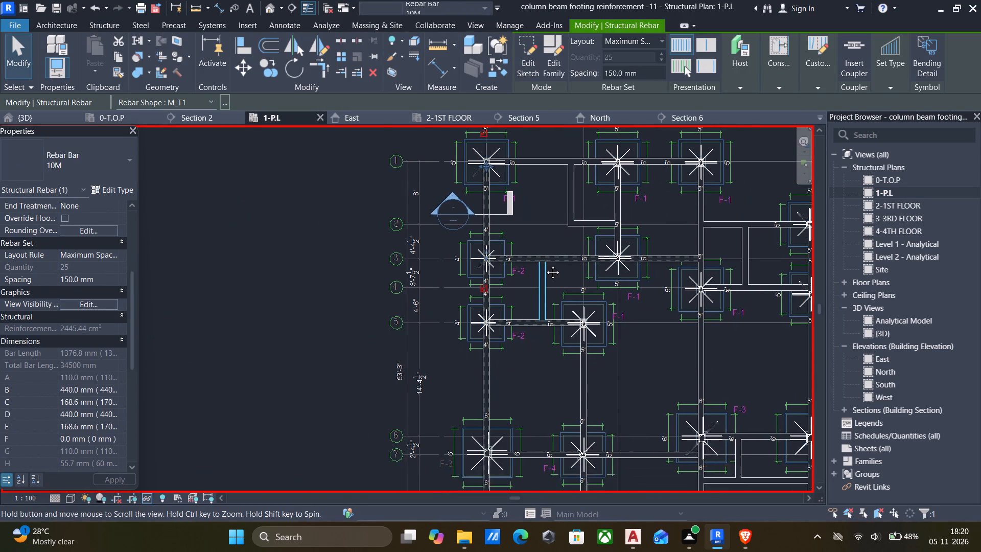
{"action": "middle_click_drag", "start_coordinate": [545, 265], "coordinate": [545, 264]}
{"action": "scroll", "coordinate": [549, 390], "scroll_direction": "down", "scroll_amount": 1}
{"action": "middle_click_drag", "start_coordinate": [549, 390], "coordinate": [543, 308]}
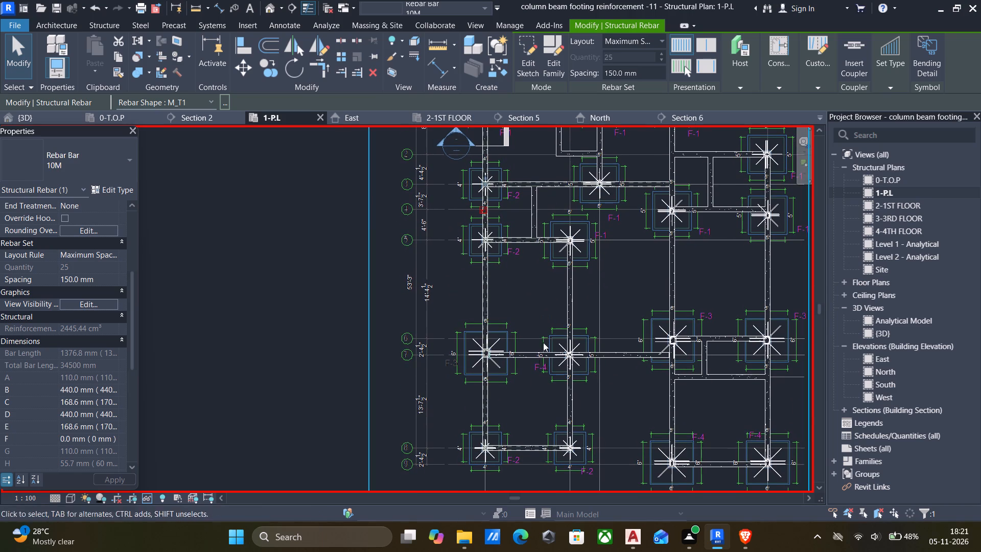
{"action": "middle_click_drag", "start_coordinate": [533, 390], "coordinate": [524, 277]}
{"action": "scroll", "coordinate": [535, 318], "scroll_direction": "up", "scroll_amount": 6}
{"action": "scroll", "coordinate": [522, 359], "scroll_direction": "up", "scroll_amount": 2}
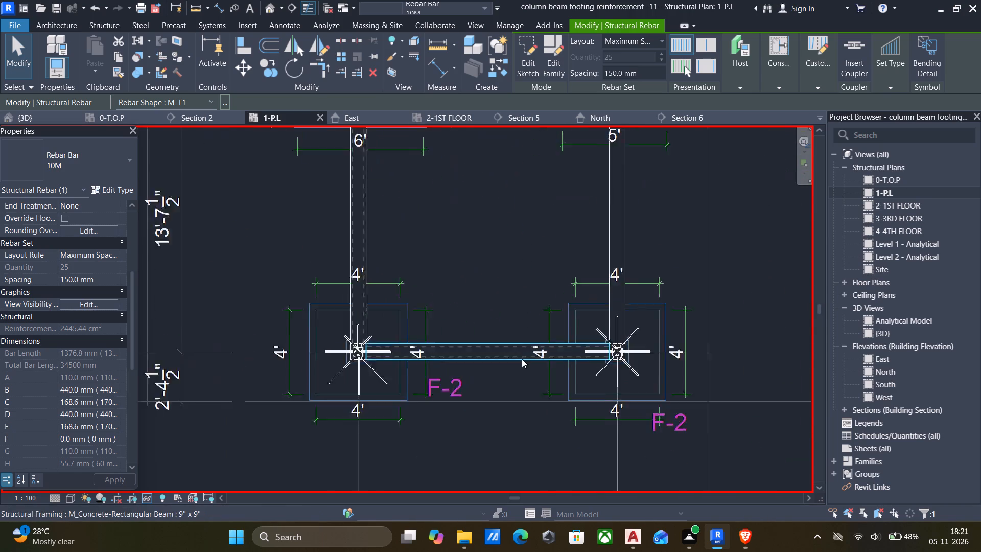
{"action": "scroll", "coordinate": [522, 359], "scroll_direction": "up", "scroll_amount": 3}
{"action": "scroll", "coordinate": [521, 341], "scroll_direction": "down", "scroll_amount": 6}
{"action": "scroll", "coordinate": [484, 321], "scroll_direction": "down", "scroll_amount": 5}
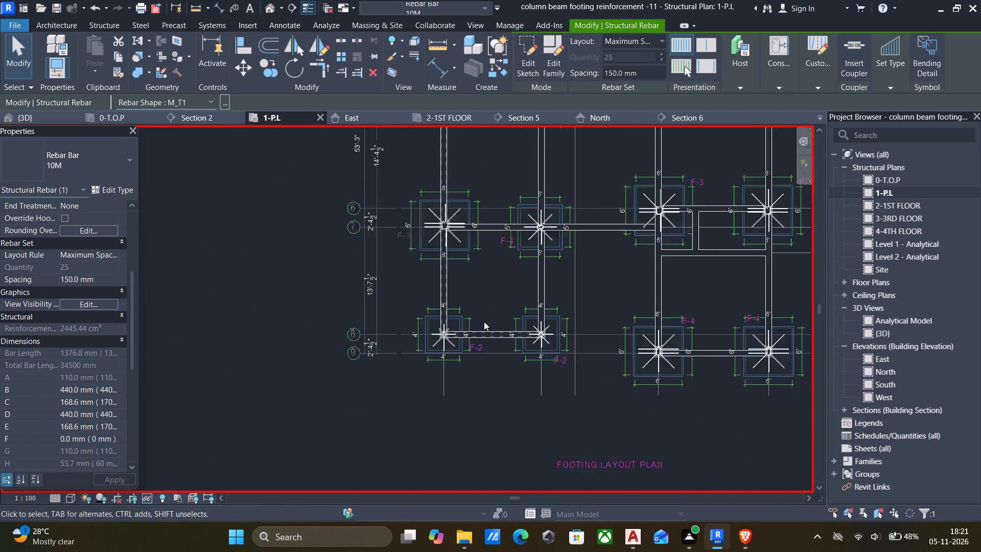
{"action": "middle_click_drag", "start_coordinate": [459, 296], "coordinate": [507, 444]}
{"action": "middle_click_drag", "start_coordinate": [534, 309], "coordinate": [546, 384]}
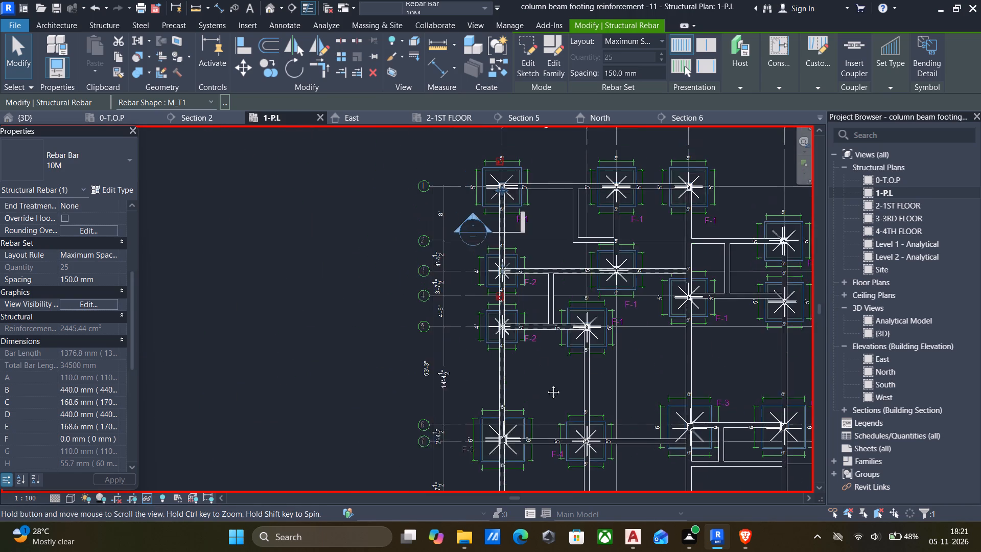
{"action": "middle_click_drag", "start_coordinate": [546, 384], "coordinate": [548, 401]}
{"action": "scroll", "coordinate": [519, 306], "scroll_direction": "up", "scroll_amount": 4}
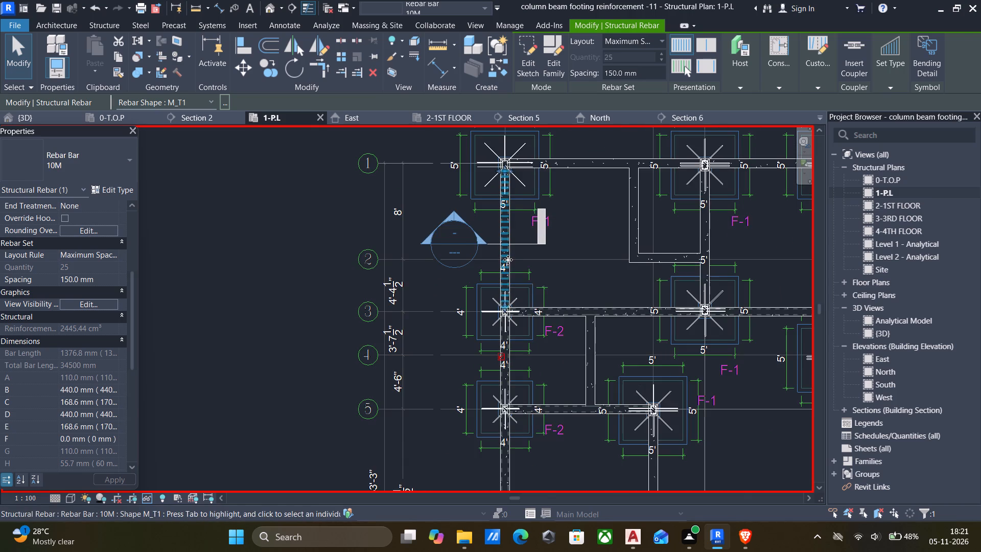
{"action": "scroll", "coordinate": [508, 260], "scroll_direction": "up", "scroll_amount": 5}
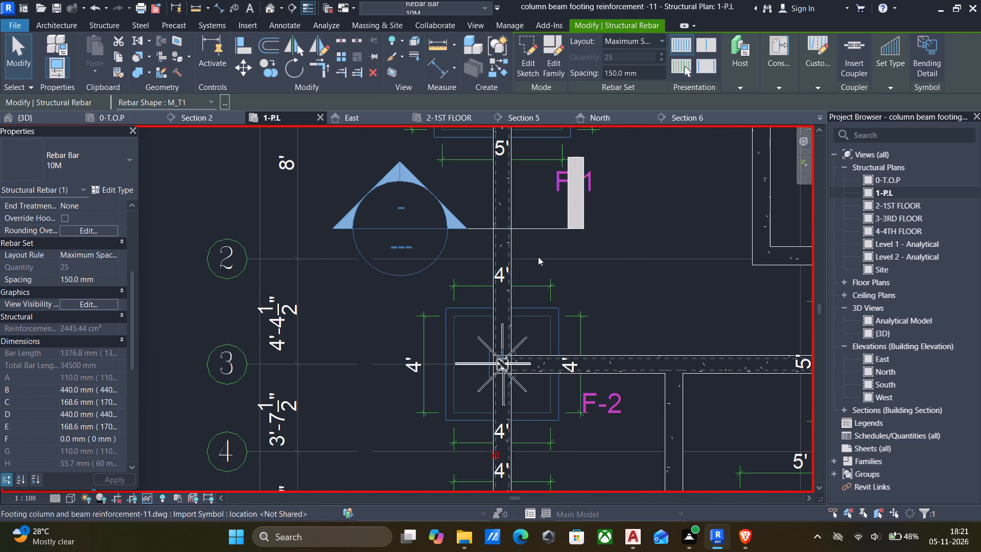
{"action": "scroll", "coordinate": [536, 256], "scroll_direction": "up", "scroll_amount": 2}
Set the 10M stirrup set of the plinth beam between grids 1 and 3 to show unobscured in the 1-P.L structural plan.
{"action": "key", "text": "Escape"}
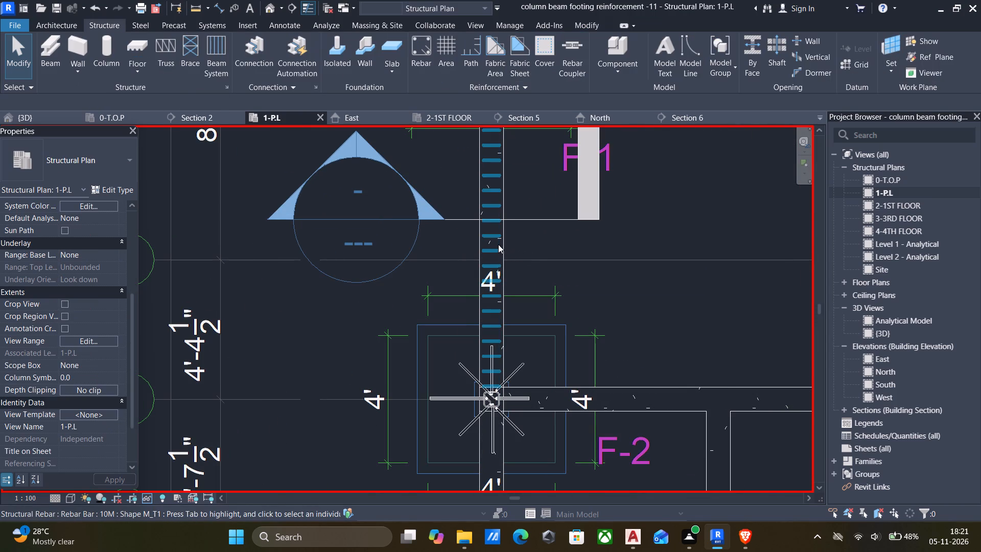
{"action": "left_click", "coordinate": [498, 244]}
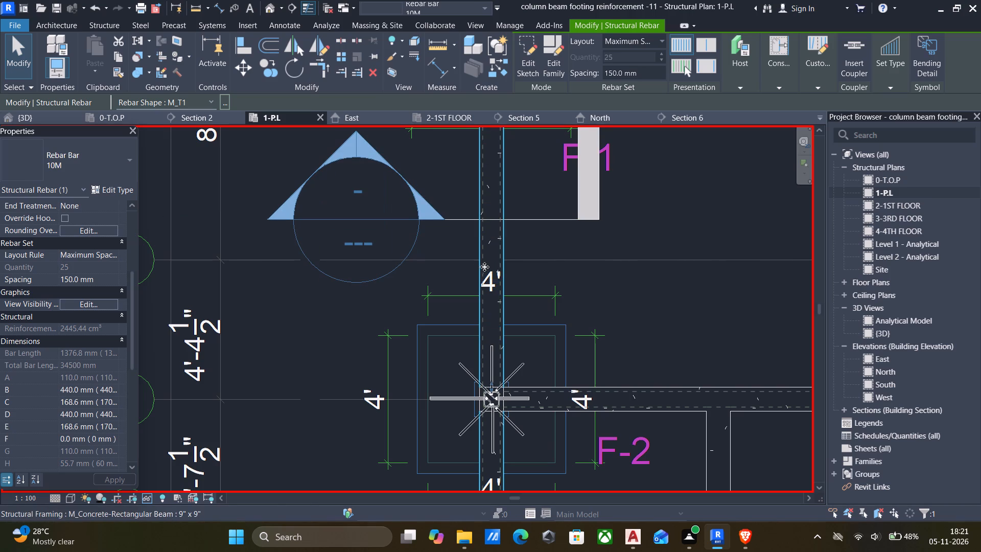
{"action": "scroll", "coordinate": [117, 385], "scroll_direction": "down", "scroll_amount": 6}
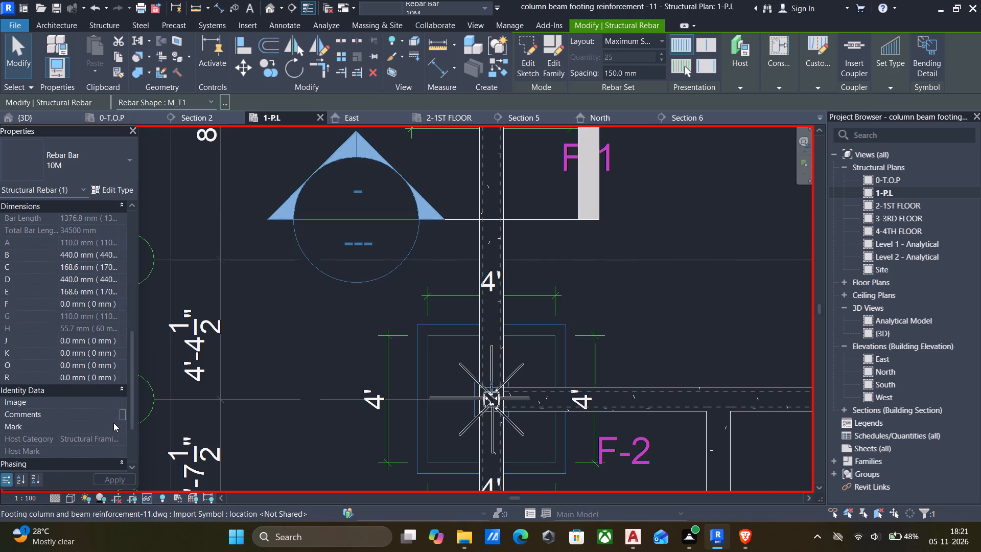
{"action": "scroll", "coordinate": [109, 433], "scroll_direction": "down", "scroll_amount": 4}
{"action": "left_click", "coordinate": [493, 202]}
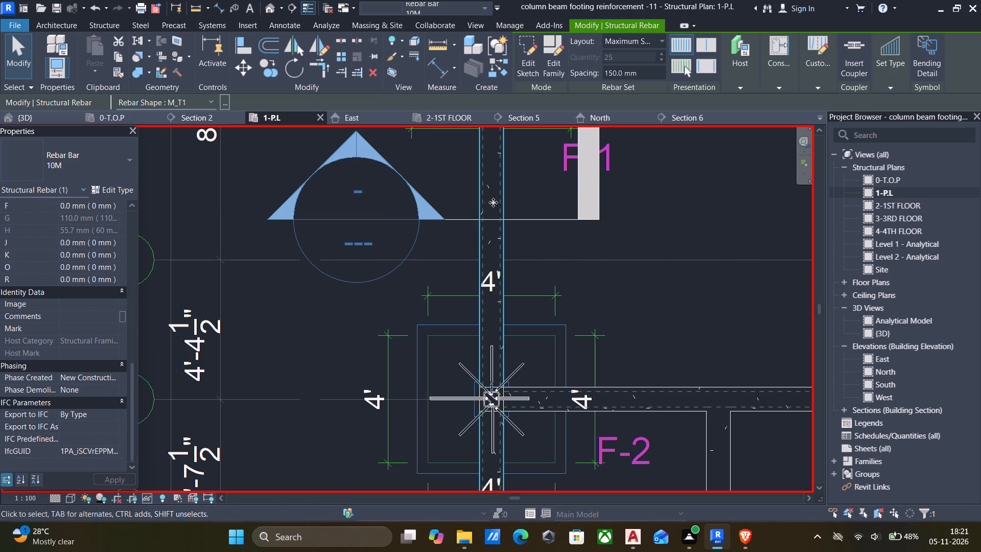
{"action": "key", "text": "Escape"}
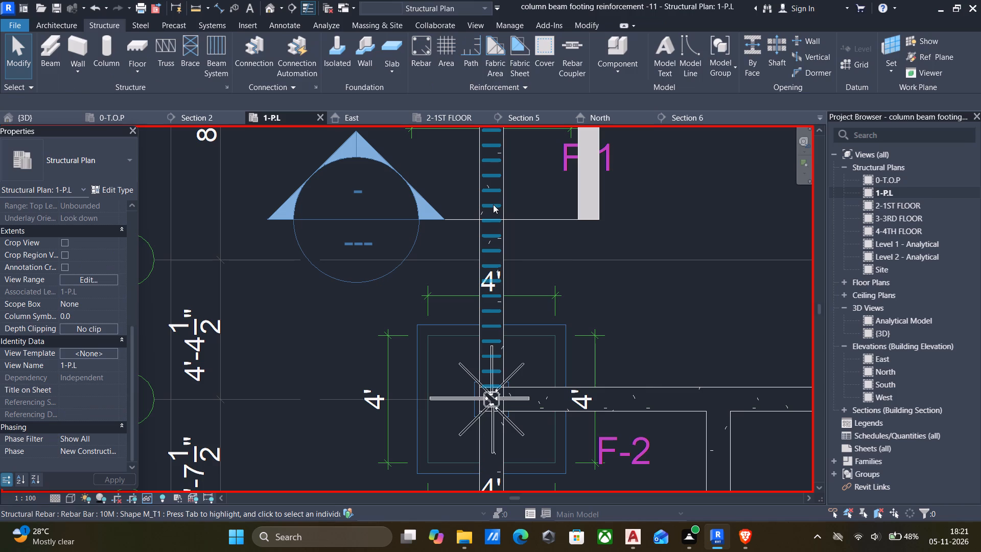
{"action": "left_click", "coordinate": [493, 204]}
{"action": "scroll", "coordinate": [58, 367], "scroll_direction": "down", "scroll_amount": 6}
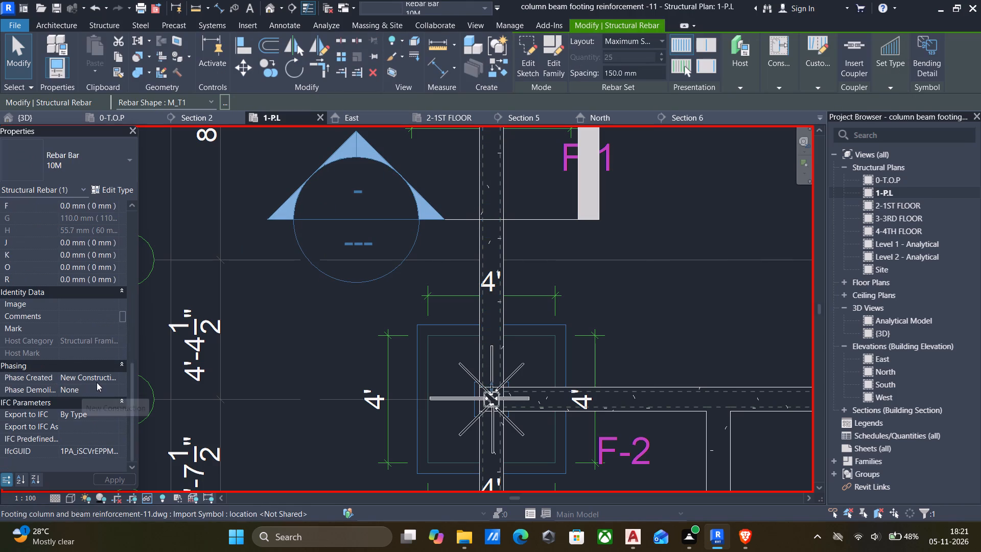
{"action": "scroll", "coordinate": [67, 369], "scroll_direction": "down", "scroll_amount": 3}
{"action": "scroll", "coordinate": [67, 369], "scroll_direction": "up", "scroll_amount": 3}
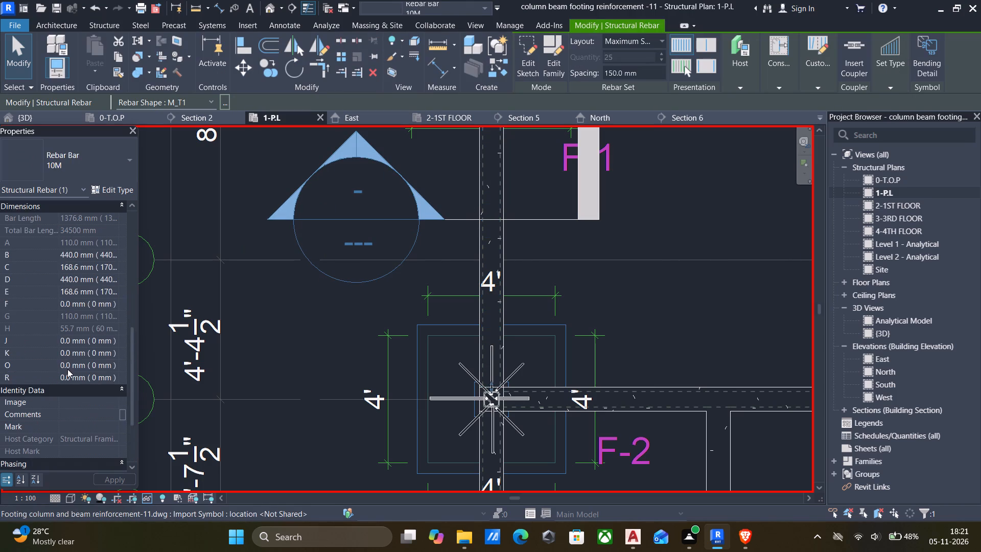
{"action": "scroll", "coordinate": [67, 350], "scroll_direction": "up", "scroll_amount": 3}
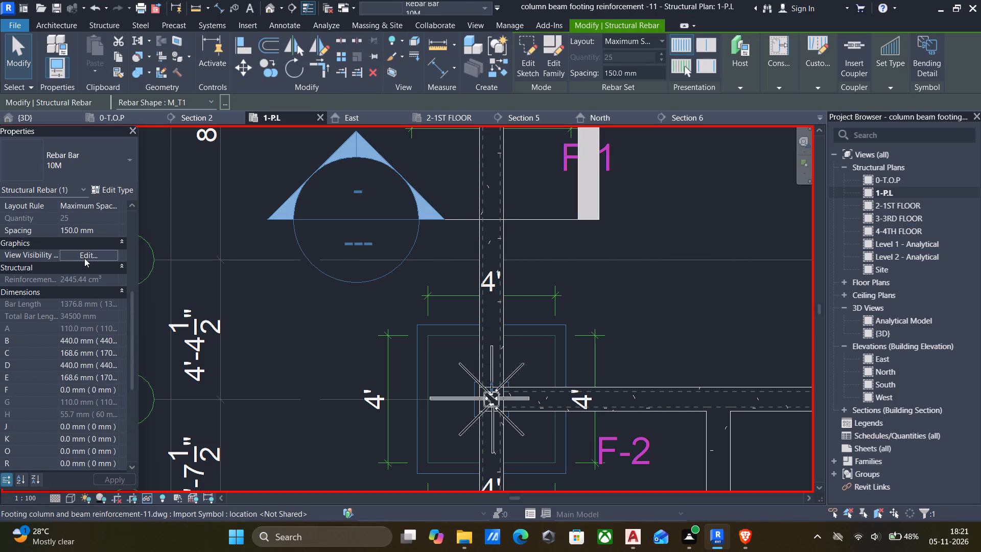
{"action": "left_click", "coordinate": [84, 255]}
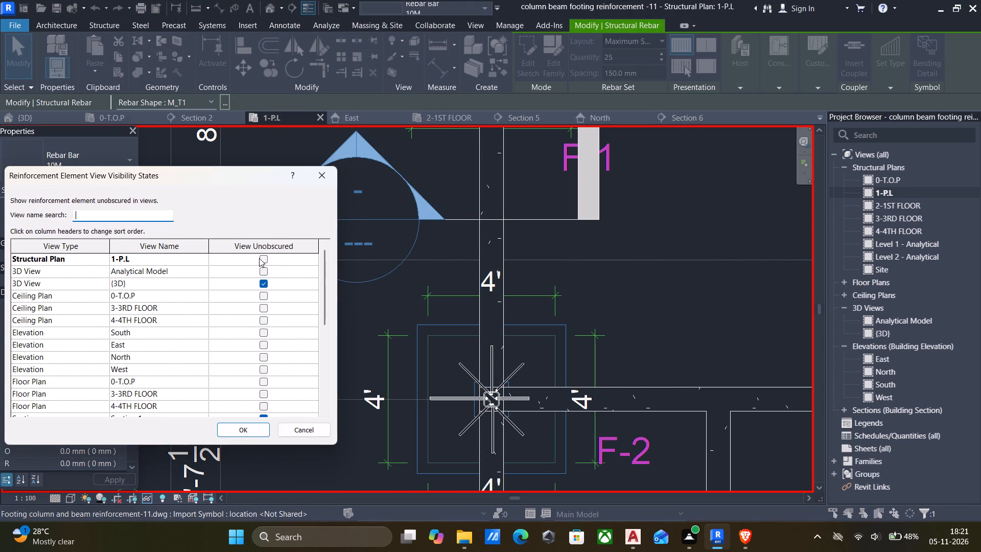
{"action": "left_click", "coordinate": [260, 258]}
{"action": "left_click", "coordinate": [253, 430]}
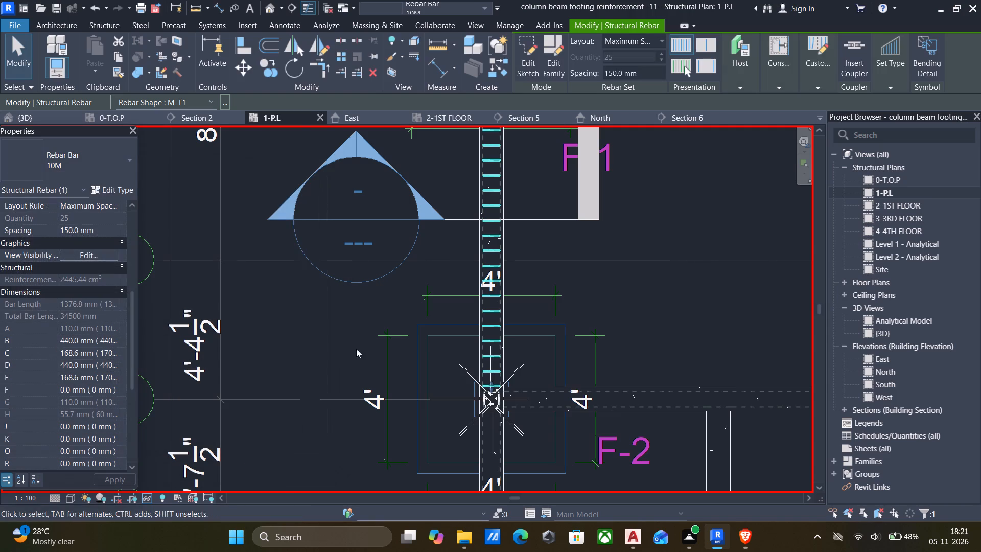
{"action": "key", "text": "Escape"}
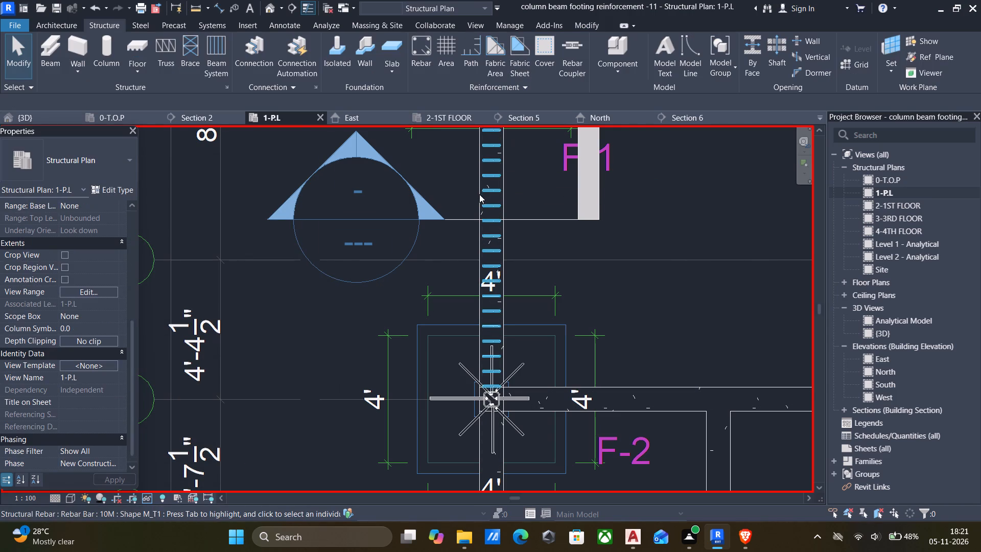
{"action": "left_click", "coordinate": [494, 197]}
{"action": "key", "text": "Escape"}
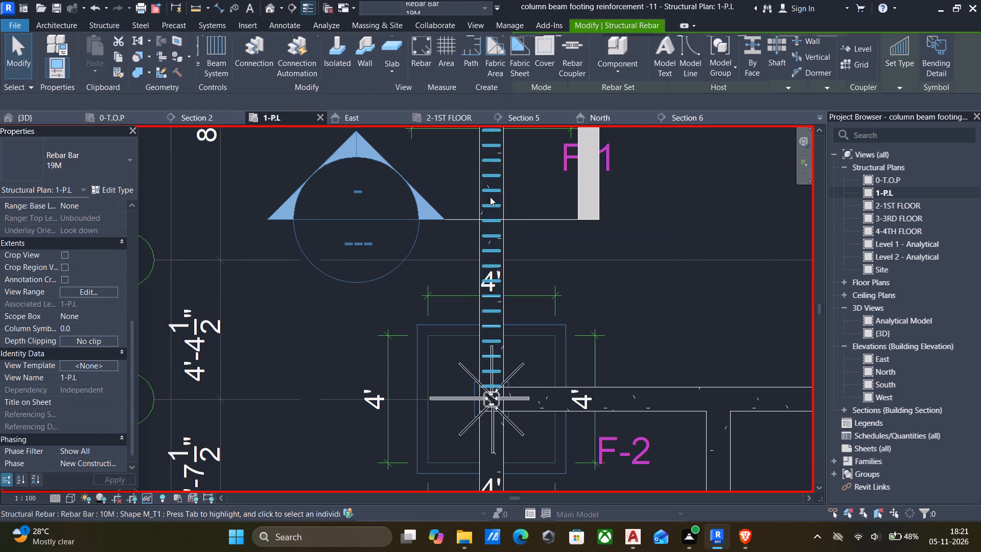
In the {3D} view, set both 19M longitudinal bar sets of the reinforced plinth beam to show unobscured in the 1-P.L structural plan.
{"action": "scroll", "coordinate": [490, 197], "scroll_direction": "up", "scroll_amount": 1}
{"action": "left_click", "coordinate": [483, 198]}
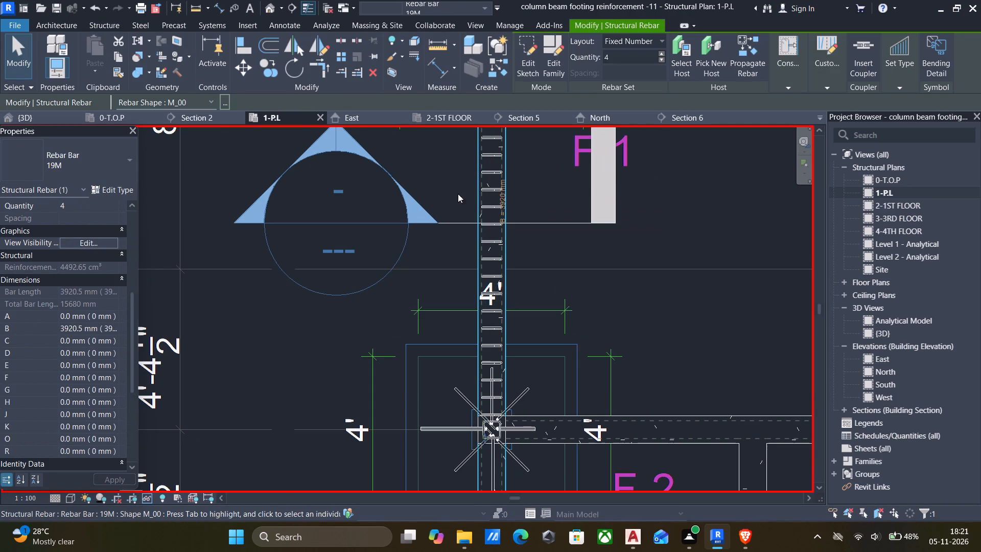
{"action": "left_click", "coordinate": [270, 6]}
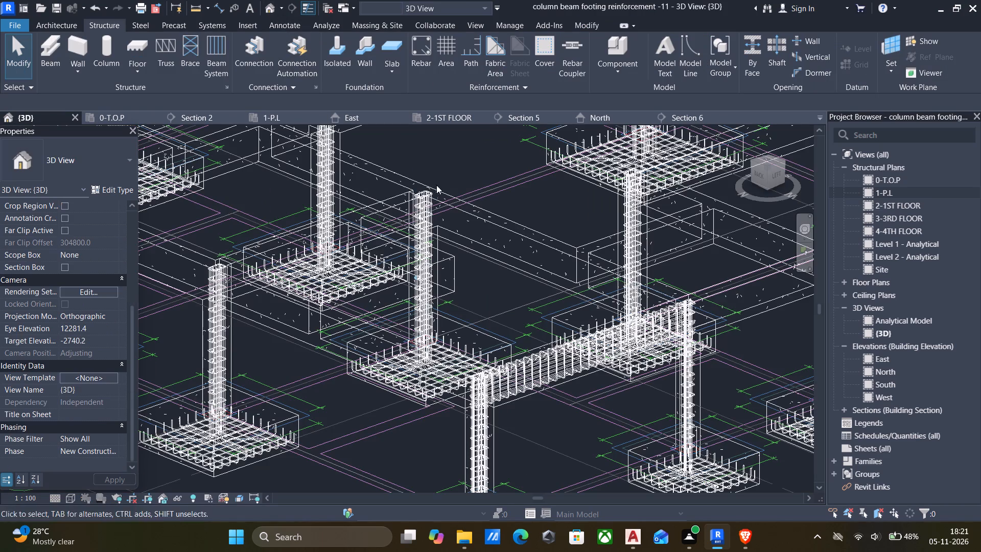
{"action": "scroll", "coordinate": [521, 298], "scroll_direction": "down", "scroll_amount": 4}
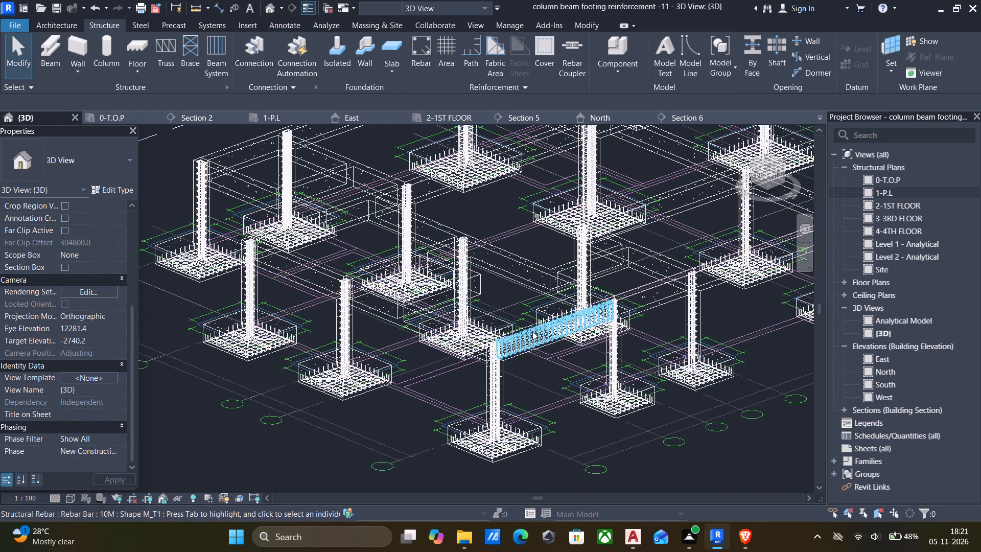
{"action": "scroll", "coordinate": [565, 336], "scroll_direction": "up", "scroll_amount": 4}
{"action": "scroll", "coordinate": [652, 317], "scroll_direction": "up", "scroll_amount": 5}
{"action": "scroll", "coordinate": [663, 262], "scroll_direction": "up", "scroll_amount": 5}
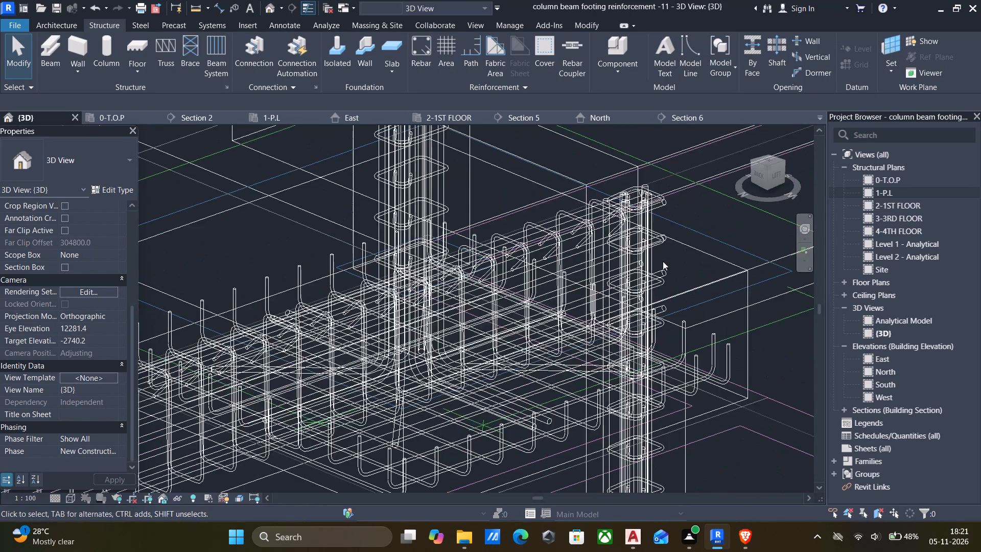
{"action": "scroll", "coordinate": [661, 267], "scroll_direction": "up", "scroll_amount": 5}
{"action": "left_click", "coordinate": [660, 271]}
{"action": "scroll", "coordinate": [651, 269], "scroll_direction": "down", "scroll_amount": 6}
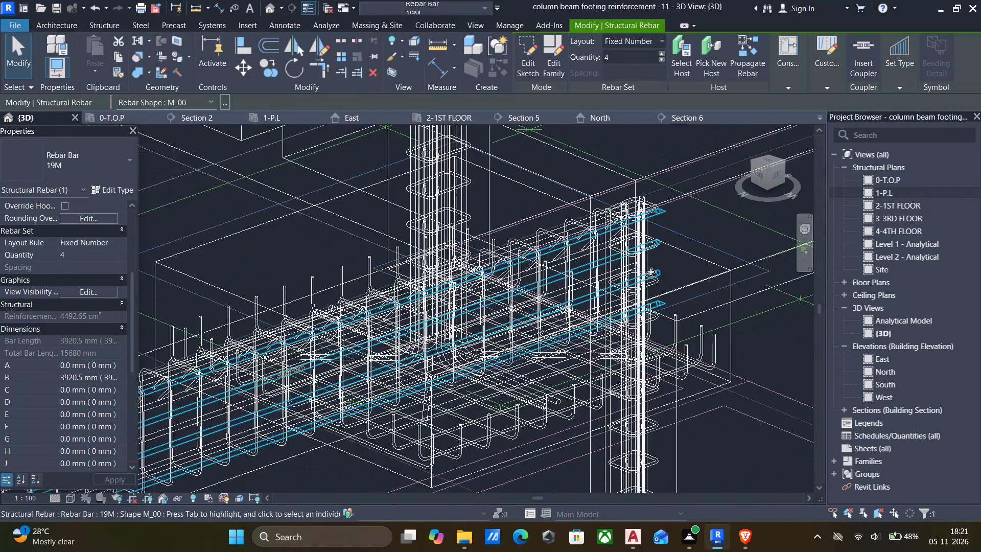
{"action": "scroll", "coordinate": [651, 273], "scroll_direction": "down", "scroll_amount": 6}
{"action": "scroll", "coordinate": [345, 332], "scroll_direction": "up", "scroll_amount": 5}
{"action": "scroll", "coordinate": [293, 408], "scroll_direction": "up", "scroll_amount": 1}
{"action": "scroll", "coordinate": [311, 399], "scroll_direction": "down", "scroll_amount": 7}
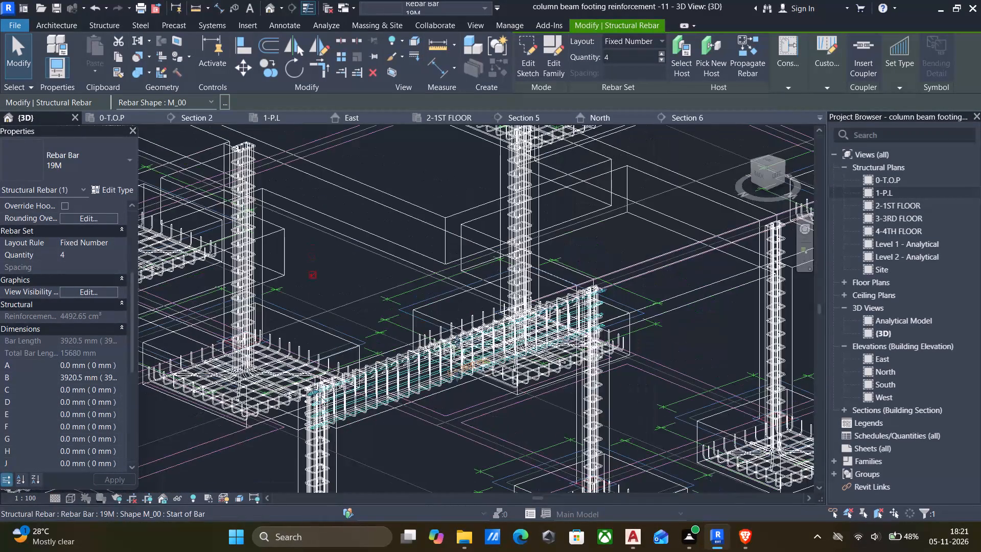
{"action": "scroll", "coordinate": [278, 403], "scroll_direction": "up", "scroll_amount": 5}
{"action": "scroll", "coordinate": [323, 415], "scroll_direction": "up", "scroll_amount": 5}
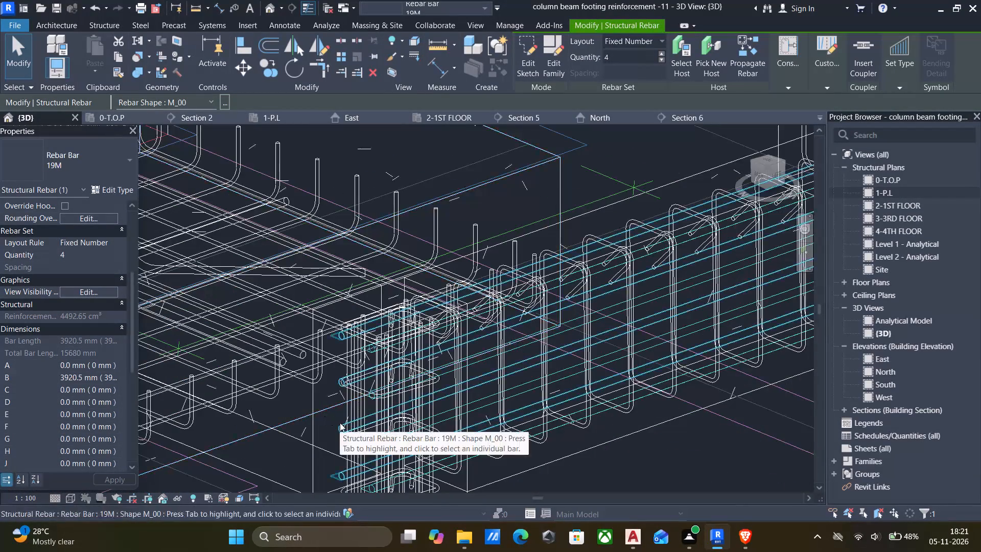
{"action": "left_click", "coordinate": [340, 423], "text": "ctrl"}
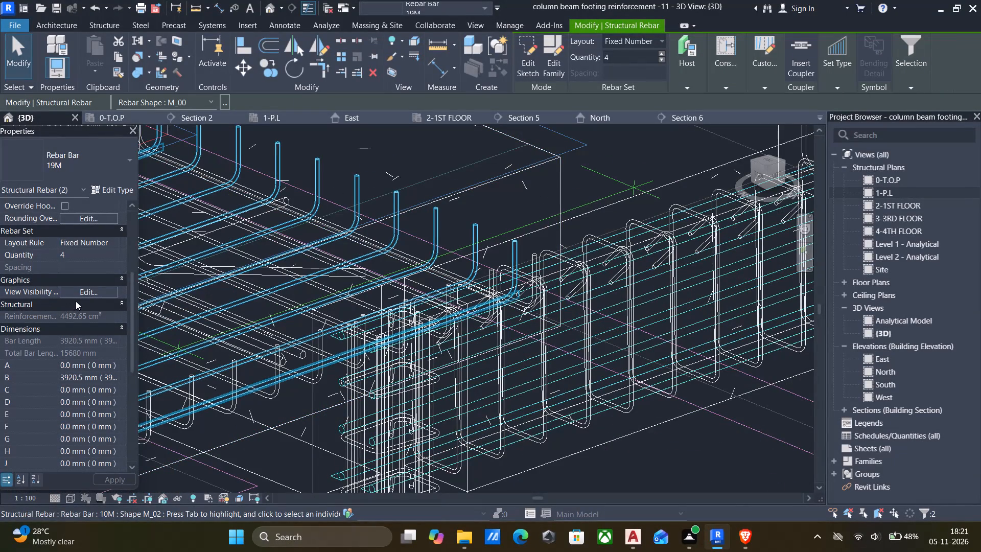
{"action": "left_click", "coordinate": [78, 292]}
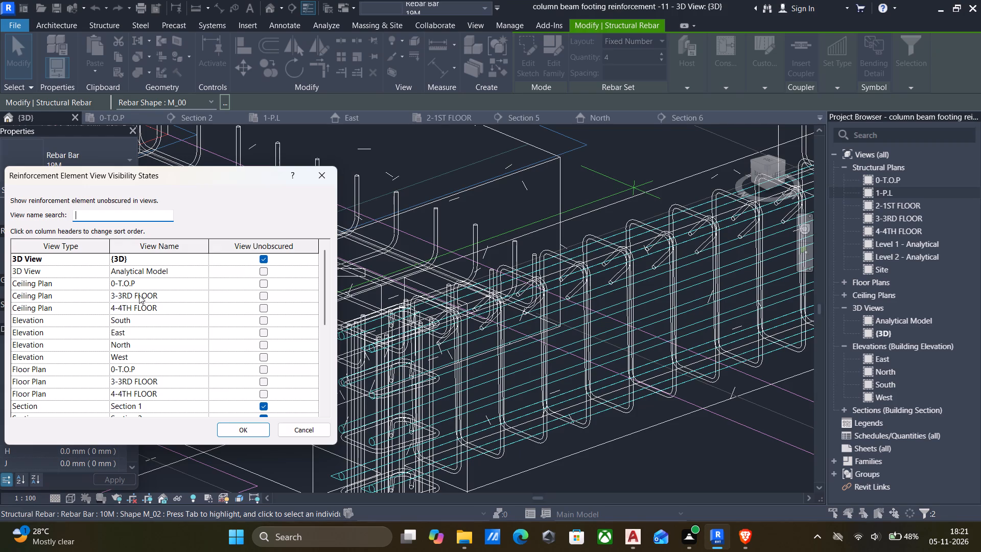
{"action": "scroll", "coordinate": [150, 301], "scroll_direction": "up", "scroll_amount": 10}
{"action": "scroll", "coordinate": [137, 336], "scroll_direction": "down", "scroll_amount": 7}
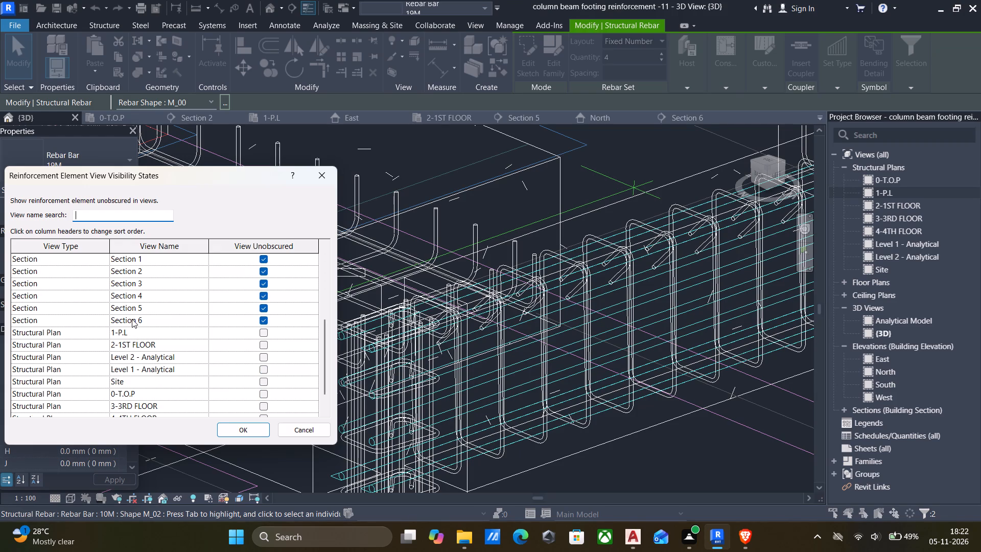
{"action": "left_click", "coordinate": [260, 308]}
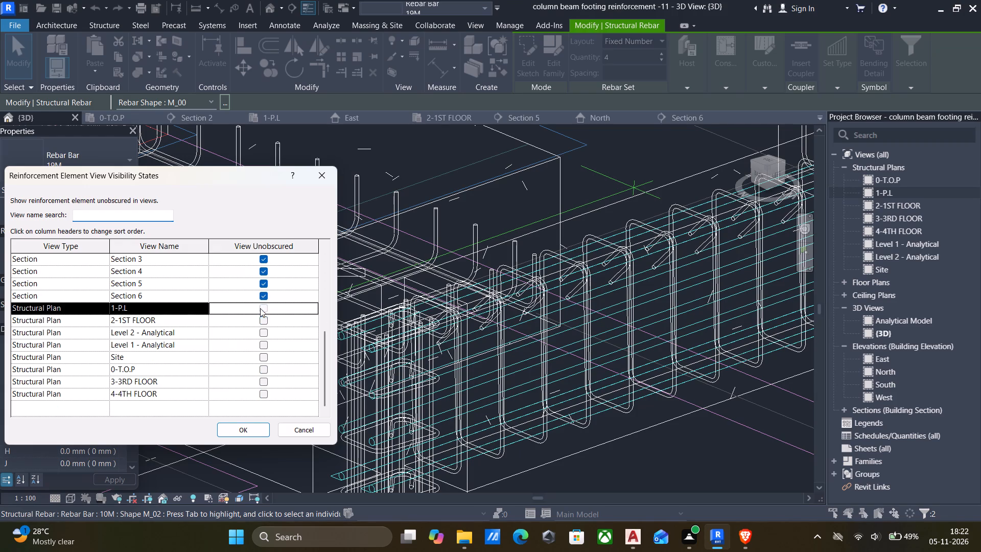
{"action": "left_click", "coordinate": [237, 425]}
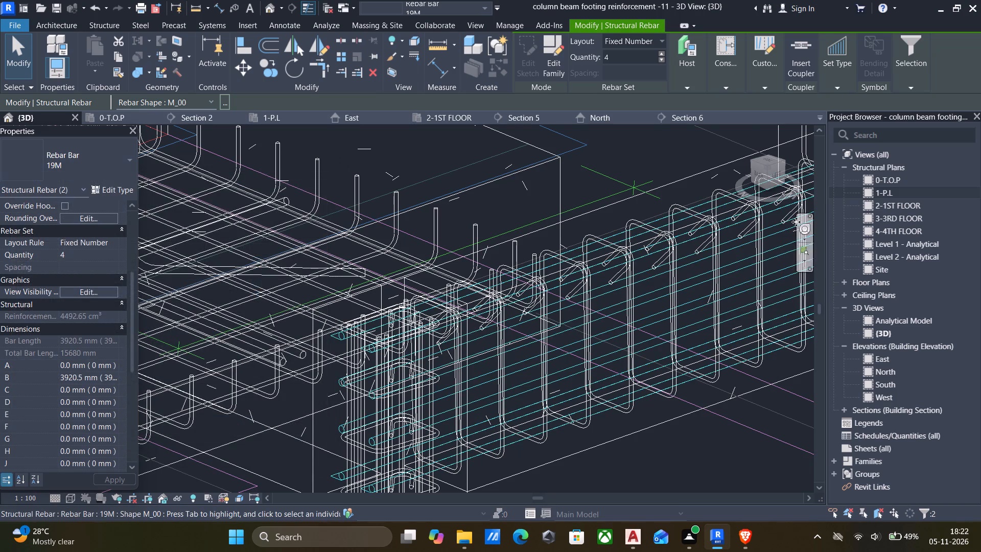
Open the 1-P.L structural plan and examine the longitudinal bars and stirrups of the plinth beam around grid 3.
{"action": "double_click", "coordinate": [869, 193]}
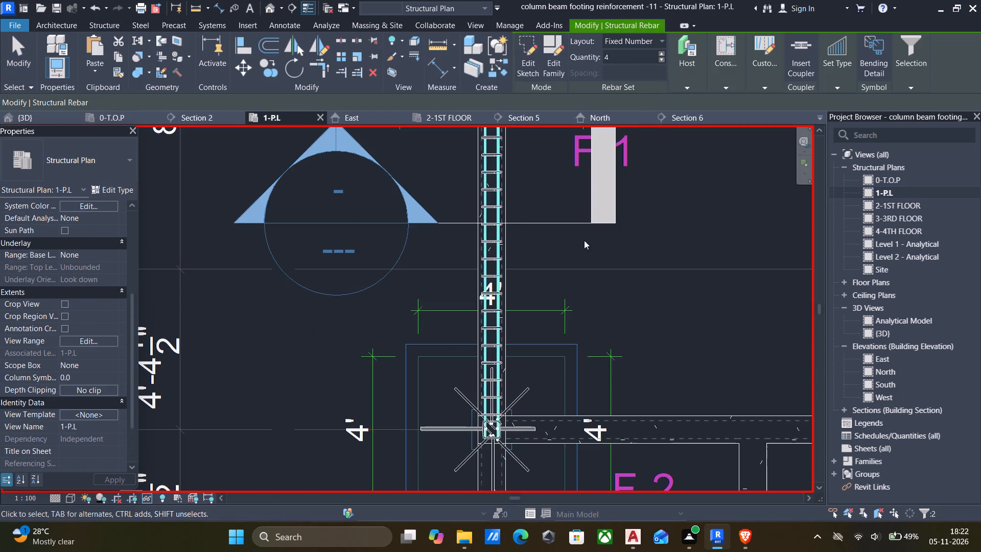
{"action": "scroll", "coordinate": [569, 245], "scroll_direction": "down", "scroll_amount": 3}
{"action": "left_click", "coordinate": [590, 276]}
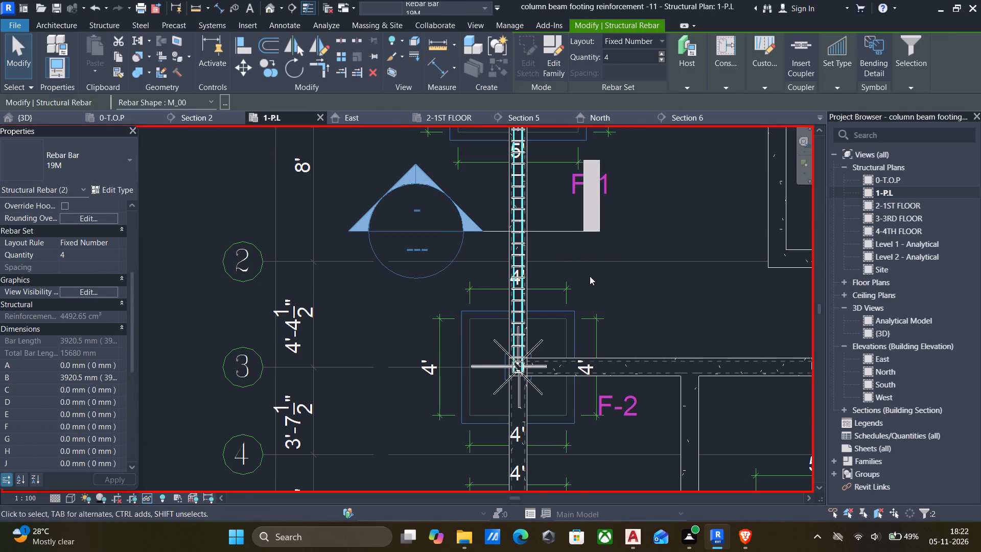
{"action": "scroll", "coordinate": [566, 252], "scroll_direction": "down", "scroll_amount": 5}
{"action": "middle_click_drag", "start_coordinate": [559, 236], "coordinate": [562, 261]}
{"action": "scroll", "coordinate": [542, 298], "scroll_direction": "up", "scroll_amount": 6}
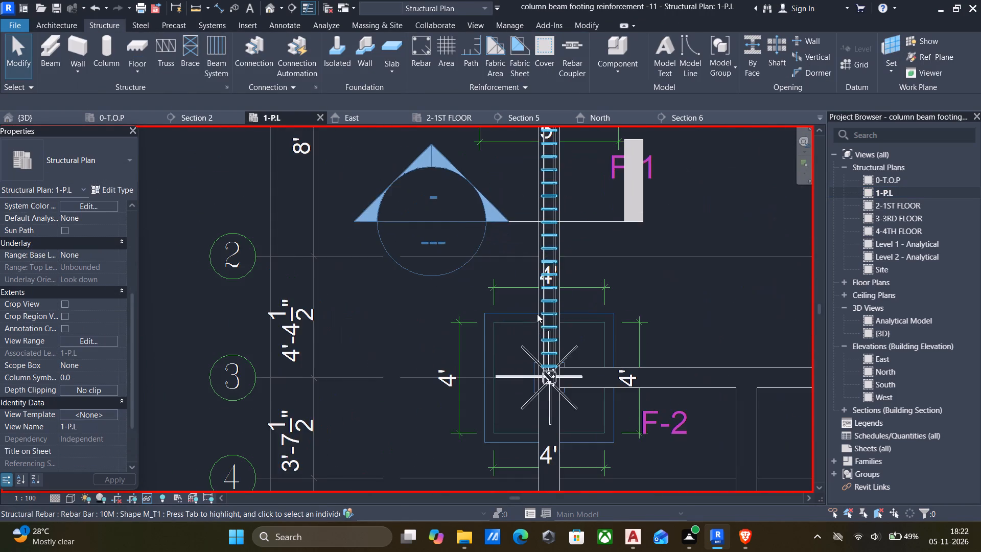
{"action": "scroll", "coordinate": [562, 353], "scroll_direction": "up", "scroll_amount": 5}
{"action": "scroll", "coordinate": [545, 364], "scroll_direction": "down", "scroll_amount": 1}
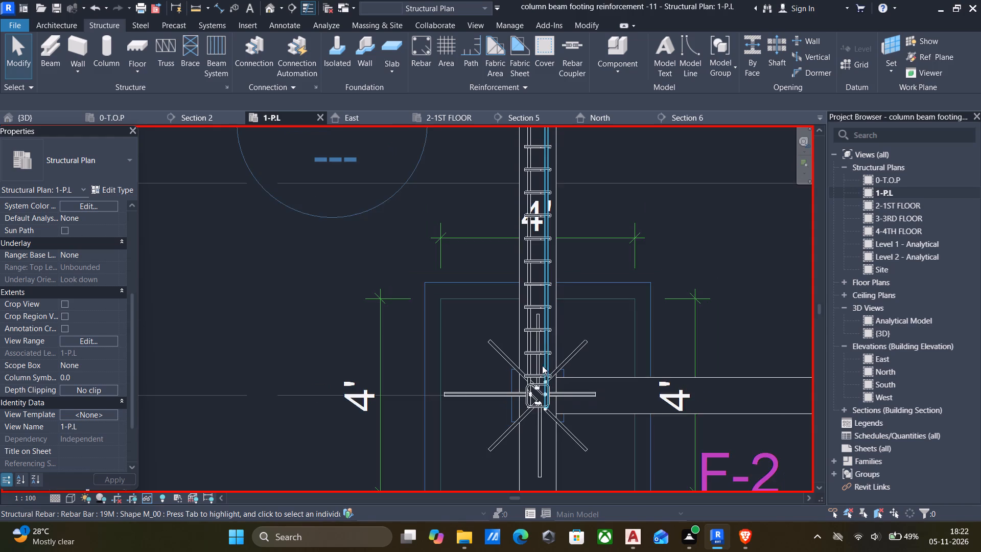
{"action": "scroll", "coordinate": [552, 374], "scroll_direction": "down", "scroll_amount": 6}
Stretch the west-side 19M bar set from its grid 3 end to just past the grid 8 column, about 15450 mm long.
{"action": "middle_click_drag", "start_coordinate": [564, 373], "coordinate": [575, 227]}
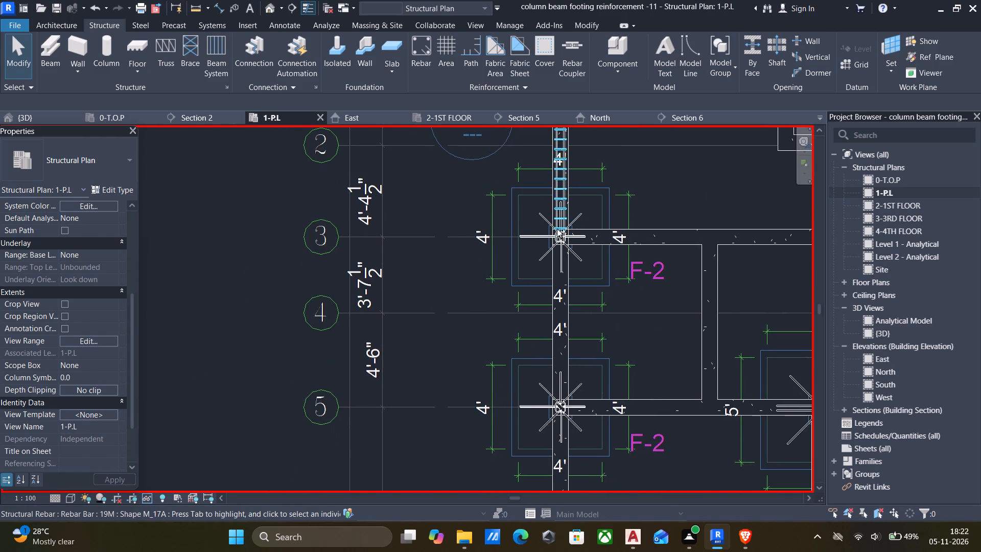
{"action": "scroll", "coordinate": [557, 228], "scroll_direction": "up", "scroll_amount": 15}
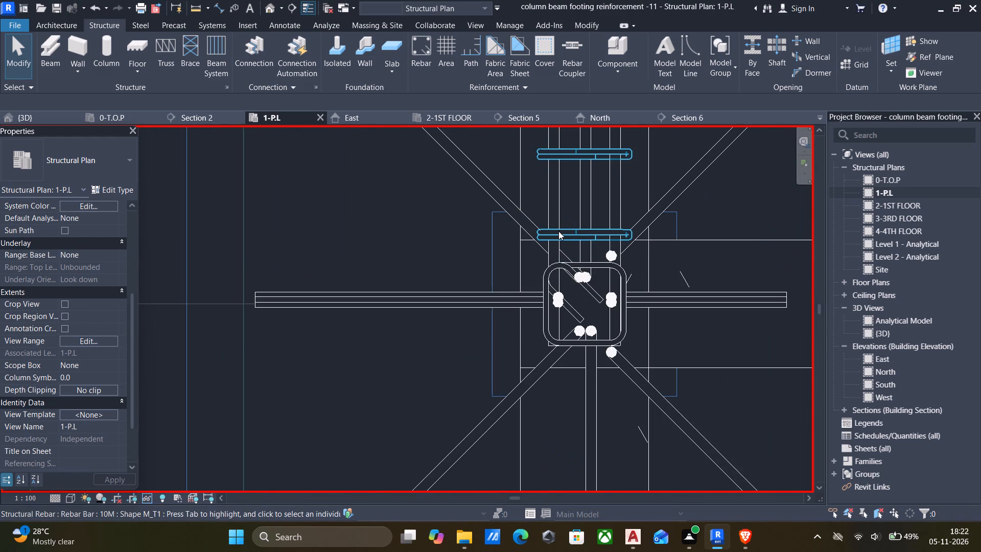
{"action": "left_click", "coordinate": [549, 215]}
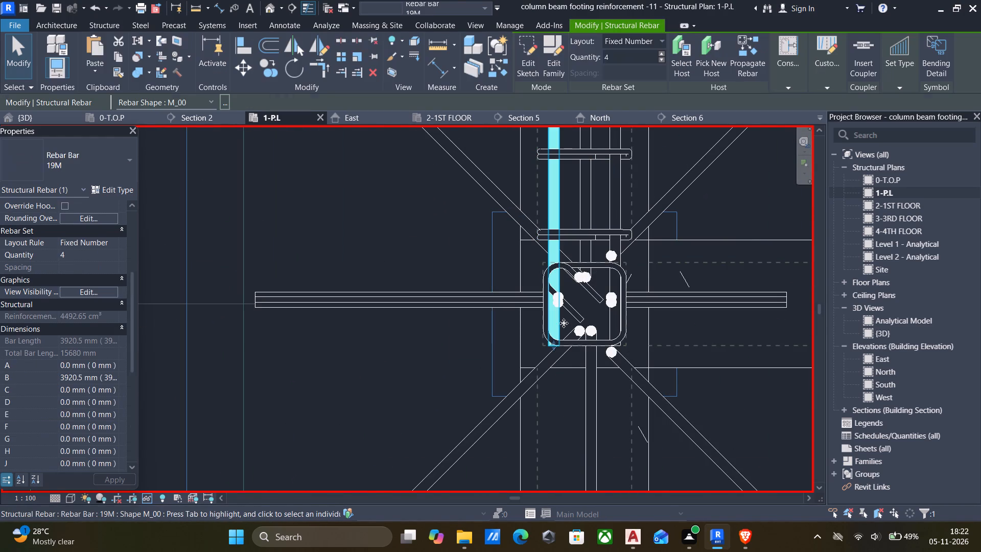
{"action": "left_click_drag", "start_coordinate": [551, 345], "coordinate": [551, 348]}
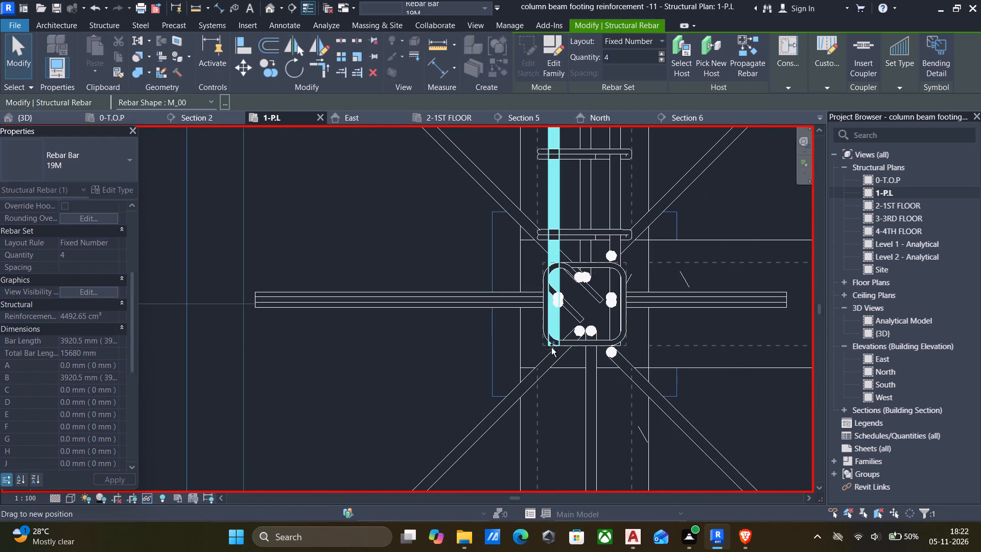
{"action": "left_click_drag", "start_coordinate": [551, 348], "coordinate": [555, 377]}
{"action": "scroll", "coordinate": [555, 375], "scroll_direction": "down", "scroll_amount": 11}
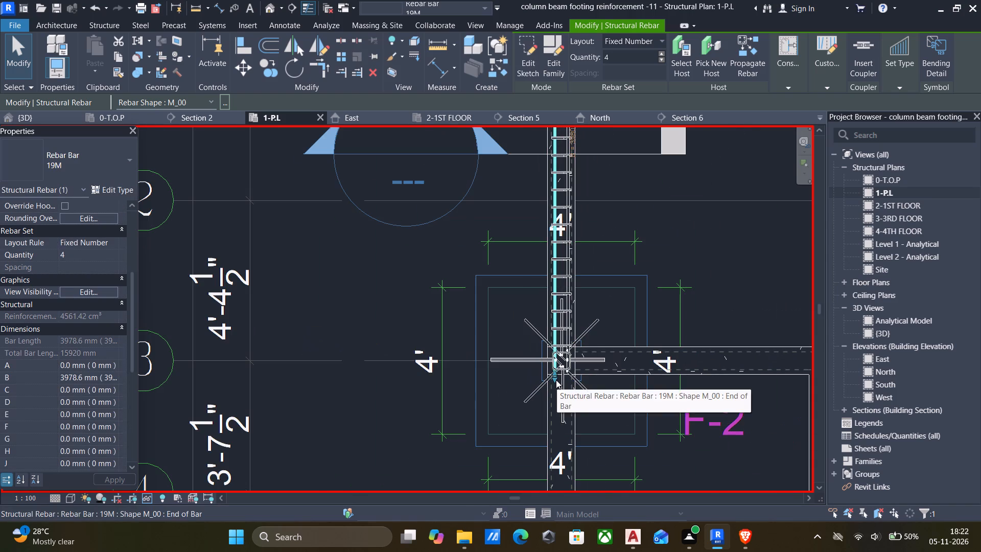
{"action": "left_click_drag", "start_coordinate": [553, 379], "coordinate": [539, 270]}
{"action": "scroll", "coordinate": [558, 389], "scroll_direction": "down", "scroll_amount": 2}
{"action": "middle_click_drag", "start_coordinate": [558, 389], "coordinate": [539, 270]}
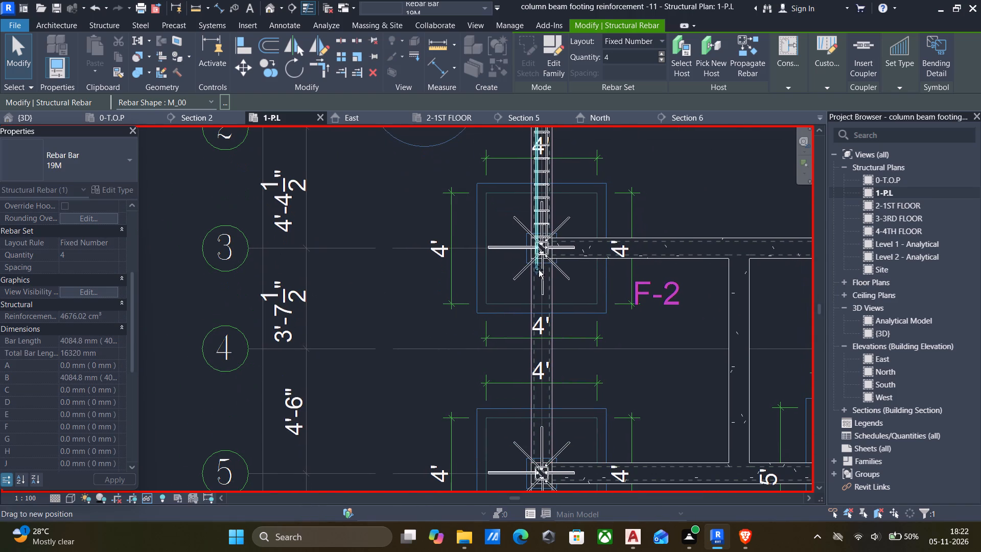
{"action": "left_click_drag", "start_coordinate": [539, 270], "coordinate": [536, 389]}
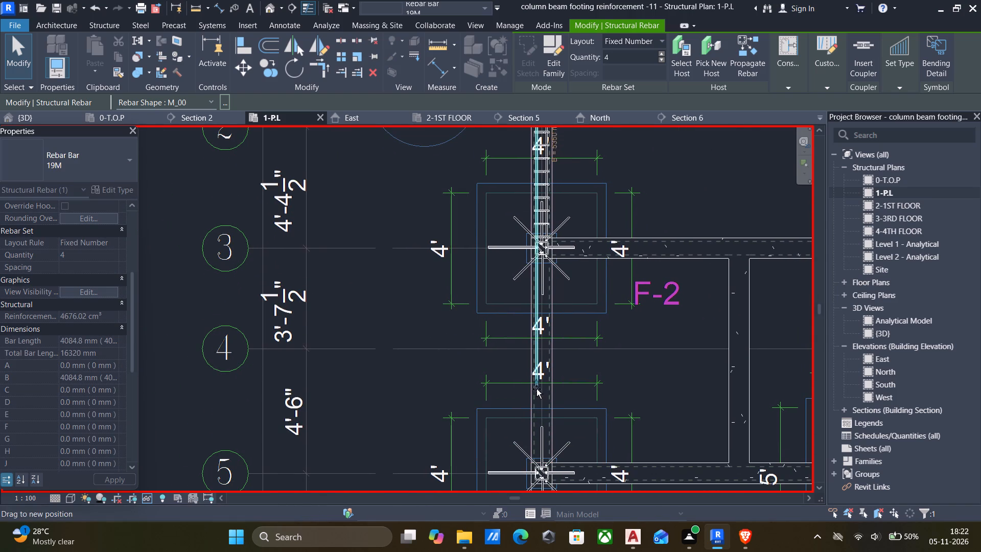
{"action": "left_click_drag", "start_coordinate": [536, 389], "coordinate": [532, 362]}
{"action": "middle_click_drag", "start_coordinate": [549, 413], "coordinate": [528, 212]}
{"action": "scroll", "coordinate": [532, 361], "scroll_direction": "down", "scroll_amount": 2}
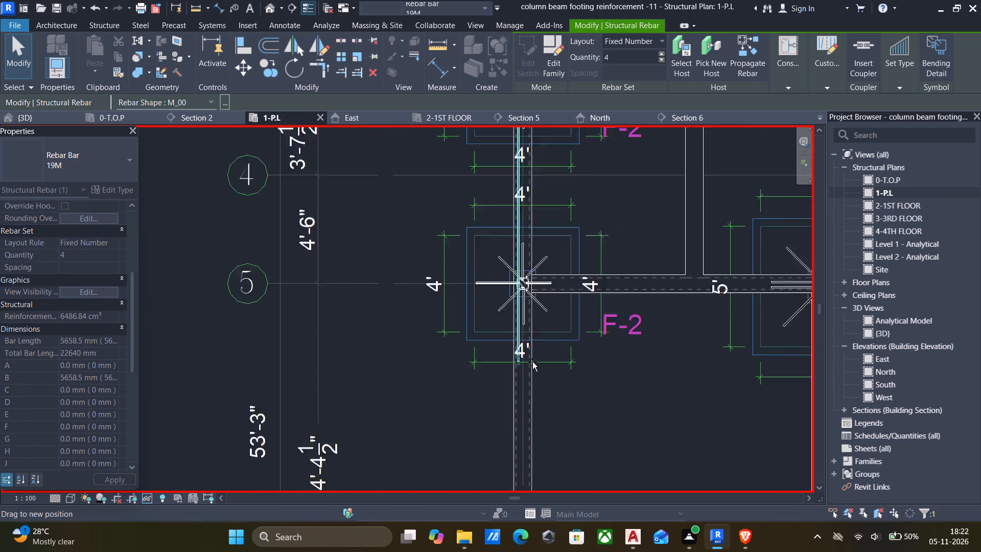
{"action": "scroll", "coordinate": [532, 362], "scroll_direction": "down", "scroll_amount": 4}
{"action": "left_click_drag", "start_coordinate": [532, 362], "coordinate": [520, 370]}
{"action": "scroll", "coordinate": [530, 378], "scroll_direction": "down", "scroll_amount": 1}
{"action": "middle_click_drag", "start_coordinate": [530, 378], "coordinate": [510, 205]}
{"action": "scroll", "coordinate": [519, 369], "scroll_direction": "down", "scroll_amount": 2}
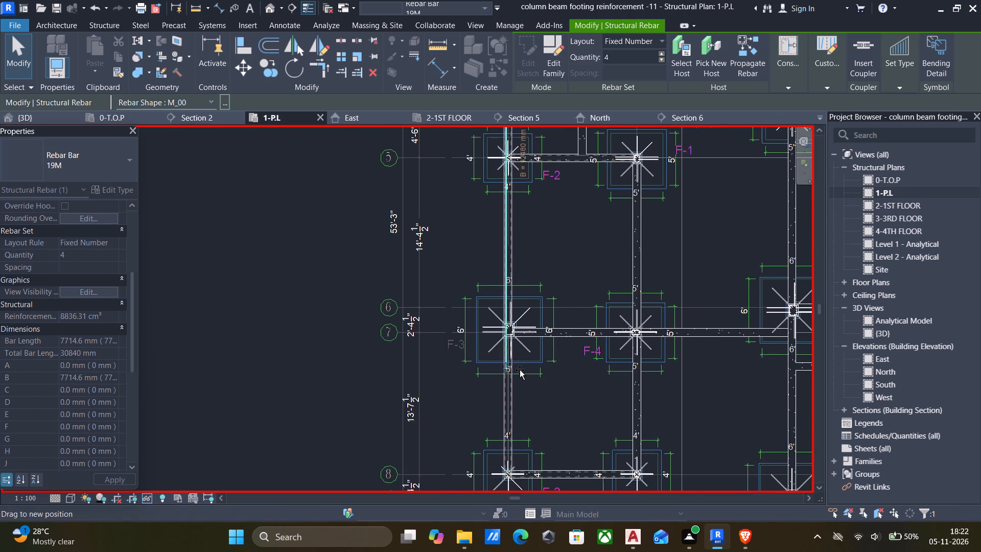
{"action": "scroll", "coordinate": [520, 370], "scroll_direction": "down", "scroll_amount": 2}
{"action": "left_click_drag", "start_coordinate": [520, 370], "coordinate": [505, 350]}
{"action": "middle_click_drag", "start_coordinate": [520, 370], "coordinate": [521, 261]}
{"action": "scroll", "coordinate": [520, 279], "scroll_direction": "up", "scroll_amount": 6}
{"action": "scroll", "coordinate": [505, 344], "scroll_direction": "up", "scroll_amount": 6}
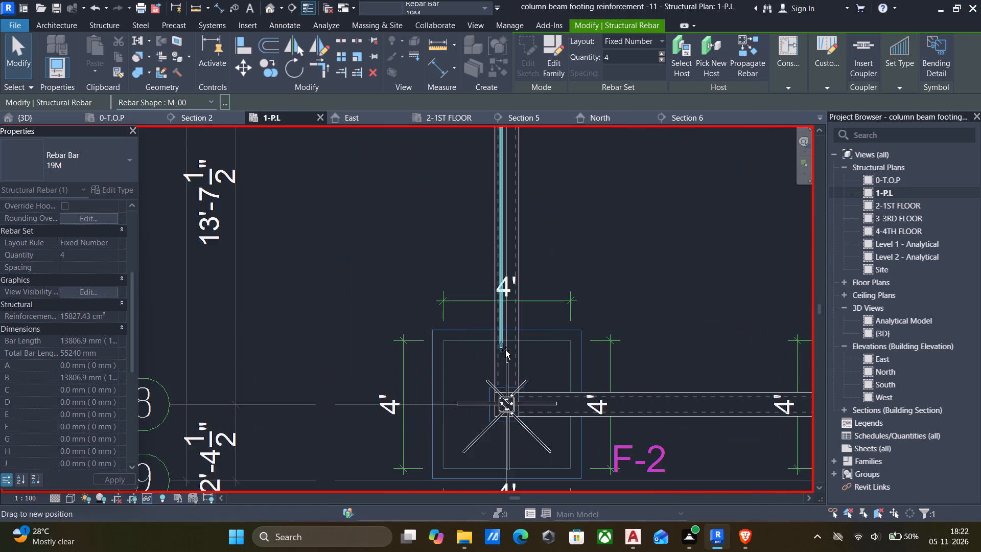
{"action": "left_click_drag", "start_coordinate": [505, 350], "coordinate": [498, 436]}
{"action": "scroll", "coordinate": [506, 355], "scroll_direction": "up", "scroll_amount": 6}
{"action": "scroll", "coordinate": [523, 396], "scroll_direction": "down", "scroll_amount": 14}
{"action": "scroll", "coordinate": [558, 353], "scroll_direction": "down", "scroll_amount": 7}
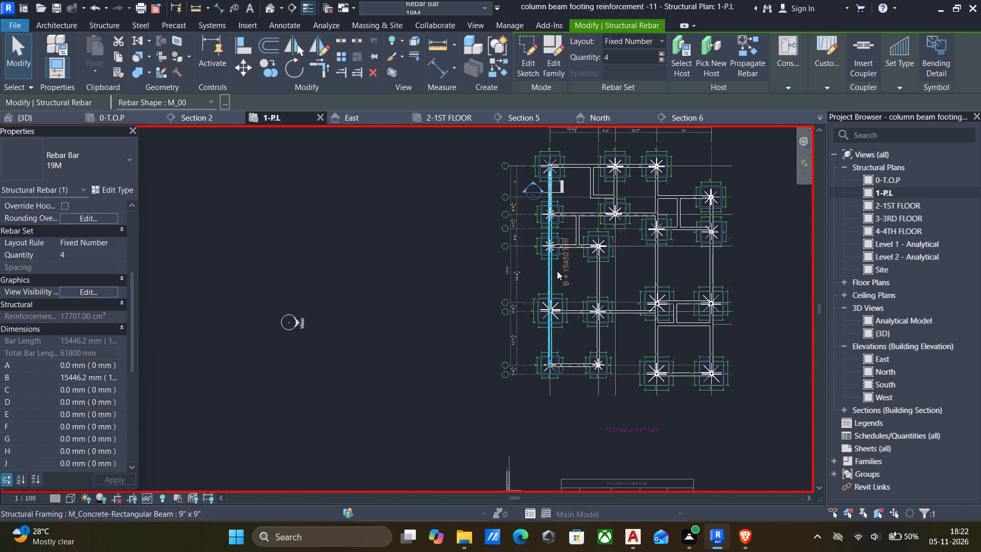
Stretch the east-side 19M longitudinal bar set of the plinth beam from its grid 3 end to just short of the grid 8 column.
{"action": "middle_click_drag", "start_coordinate": [560, 230], "coordinate": [551, 258]}
{"action": "scroll", "coordinate": [540, 227], "scroll_direction": "up", "scroll_amount": 12}
{"action": "scroll", "coordinate": [554, 284], "scroll_direction": "up", "scroll_amount": 6}
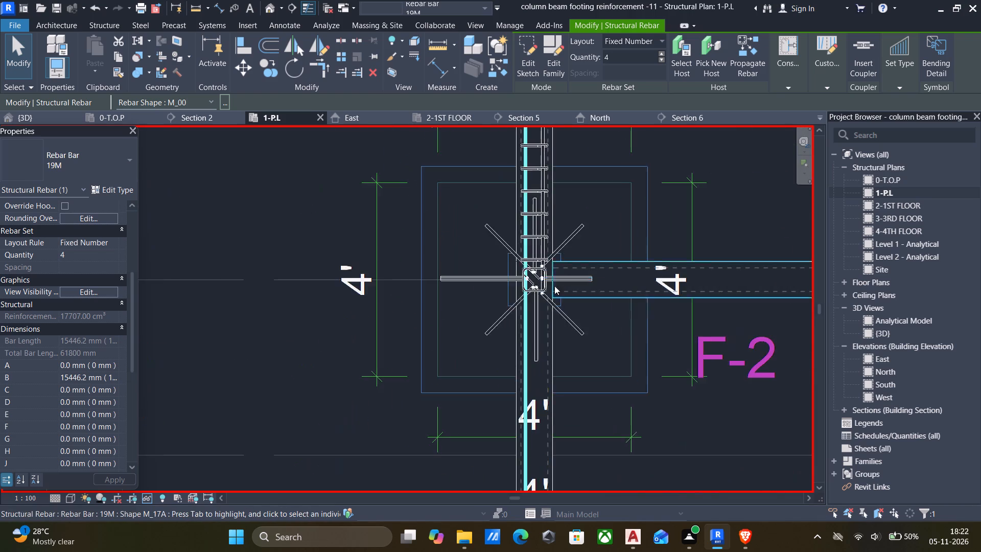
{"action": "scroll", "coordinate": [547, 270], "scroll_direction": "up", "scroll_amount": 11}
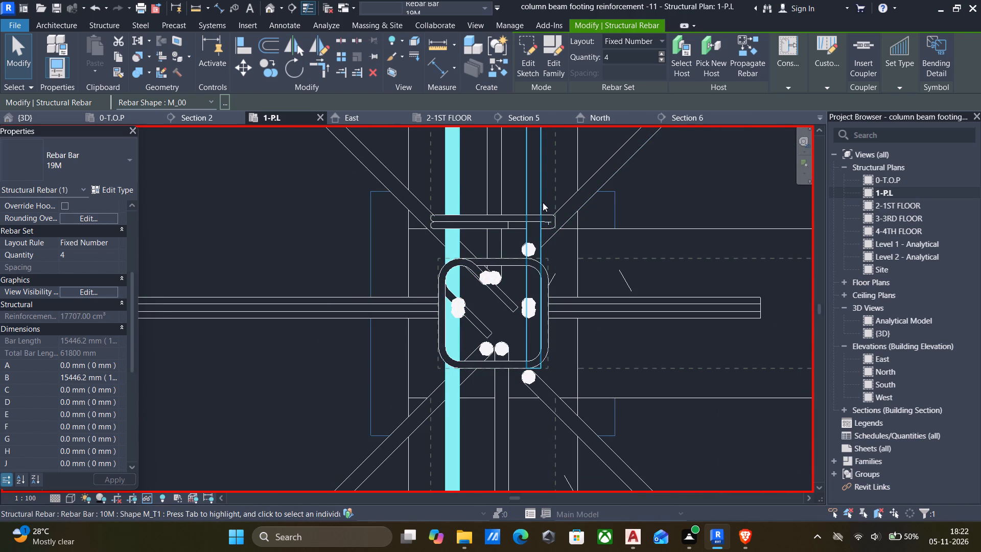
{"action": "left_click", "coordinate": [543, 202]}
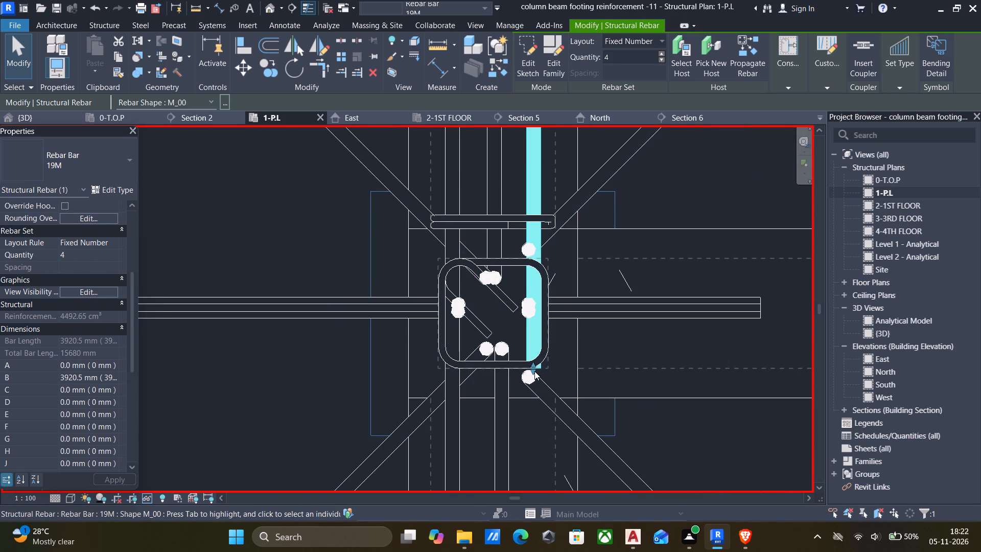
{"action": "left_click_drag", "start_coordinate": [533, 371], "coordinate": [535, 393]}
{"action": "scroll", "coordinate": [534, 389], "scroll_direction": "down", "scroll_amount": 18}
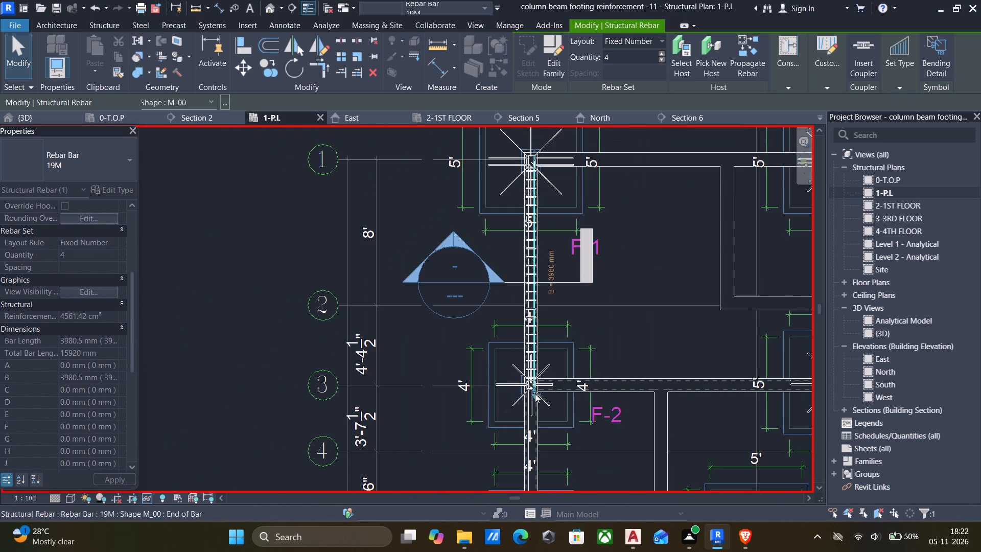
{"action": "left_click", "coordinate": [535, 394]}
{"action": "left_click_drag", "start_coordinate": [535, 395], "coordinate": [545, 288]}
{"action": "scroll", "coordinate": [534, 409], "scroll_direction": "down", "scroll_amount": 4}
{"action": "middle_click_drag", "start_coordinate": [535, 409], "coordinate": [545, 288]}
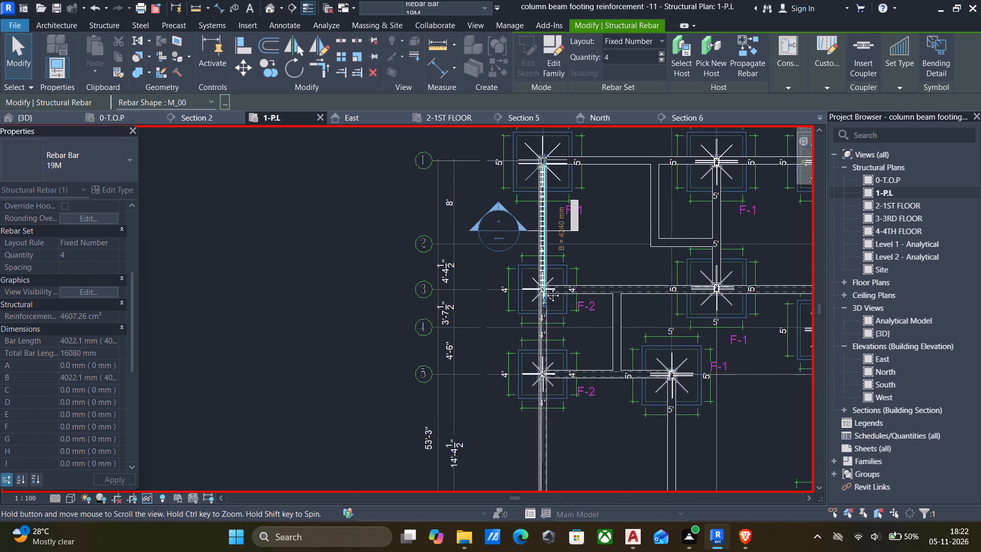
{"action": "middle_click_drag", "start_coordinate": [545, 288], "coordinate": [542, 221]}
{"action": "left_click_drag", "start_coordinate": [545, 288], "coordinate": [545, 351]}
{"action": "scroll", "coordinate": [548, 412], "scroll_direction": "down", "scroll_amount": 1}
{"action": "middle_click_drag", "start_coordinate": [548, 412], "coordinate": [545, 351]}
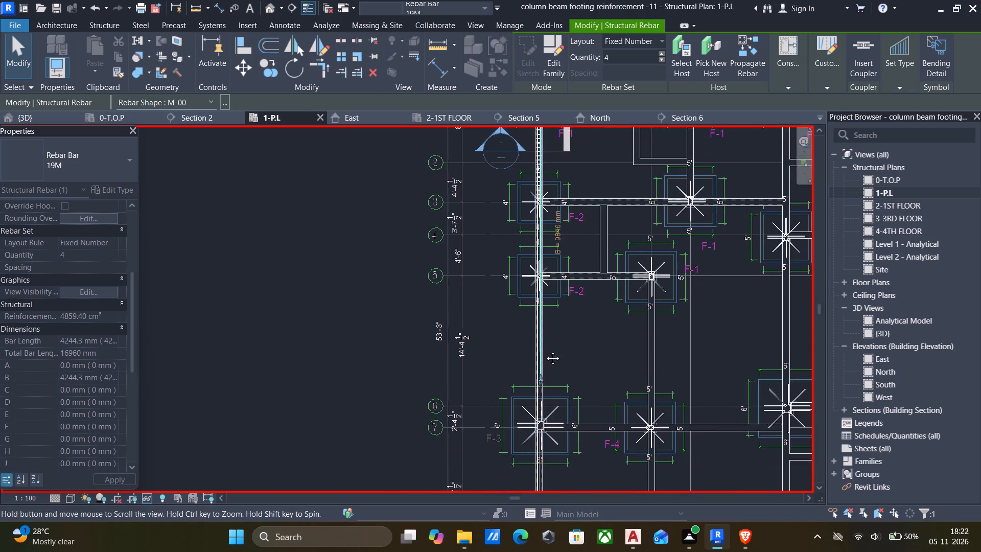
{"action": "middle_click_drag", "start_coordinate": [545, 351], "coordinate": [542, 290]}
{"action": "left_click_drag", "start_coordinate": [545, 351], "coordinate": [541, 342]}
{"action": "middle_click_drag", "start_coordinate": [545, 420], "coordinate": [539, 326]}
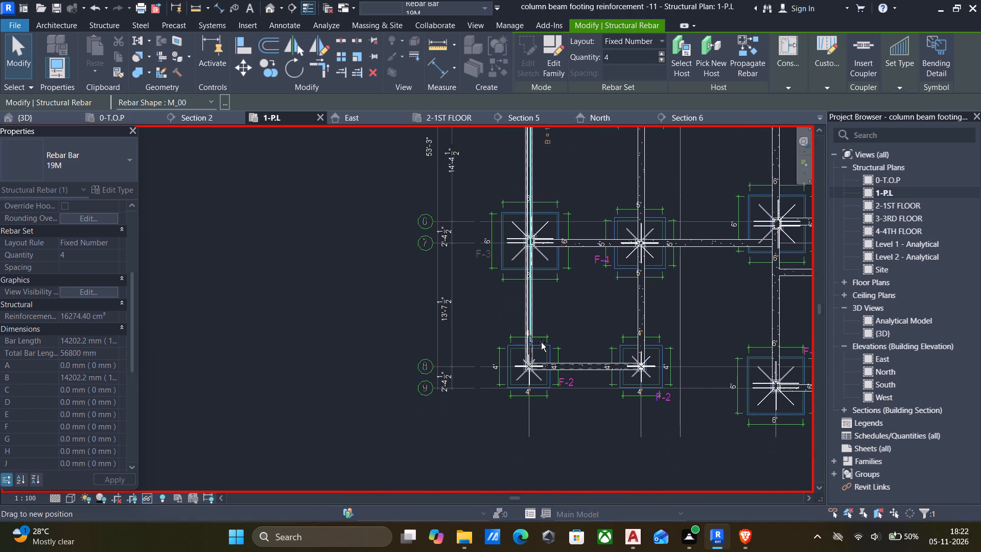
{"action": "left_click_drag", "start_coordinate": [541, 342], "coordinate": [516, 374]}
{"action": "scroll", "coordinate": [540, 344], "scroll_direction": "up", "scroll_amount": 7}
{"action": "scroll", "coordinate": [513, 401], "scroll_direction": "up", "scroll_amount": 13}
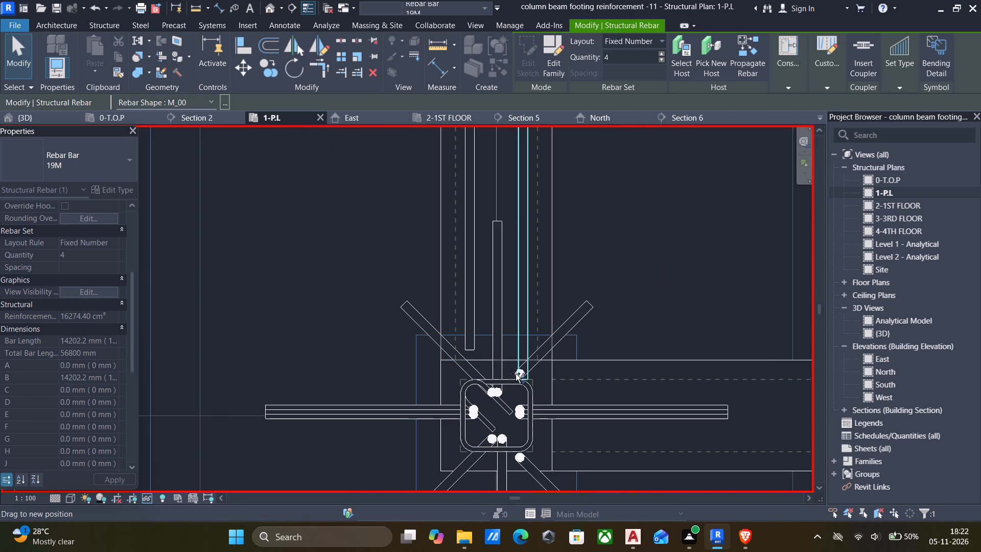
{"action": "left_click_drag", "start_coordinate": [516, 374], "coordinate": [534, 352]}
{"action": "scroll", "coordinate": [516, 374], "scroll_direction": "up", "scroll_amount": 5}
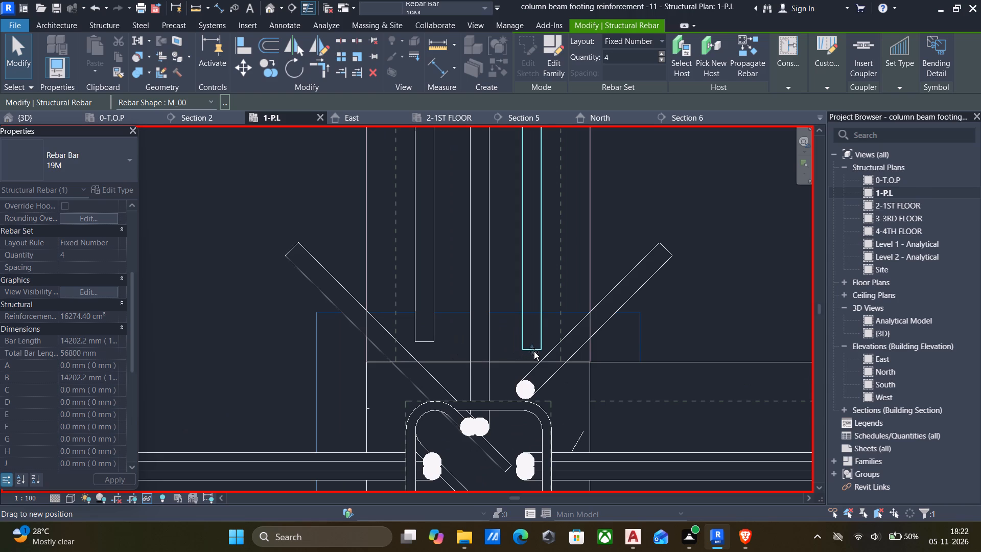
{"action": "left_click_drag", "start_coordinate": [534, 352], "coordinate": [536, 358]}
Lengthen the west-side 19M bar set at its grid 8 end to about 15460 mm, level with the east-side bars.
{"action": "left_click", "coordinate": [432, 330]}
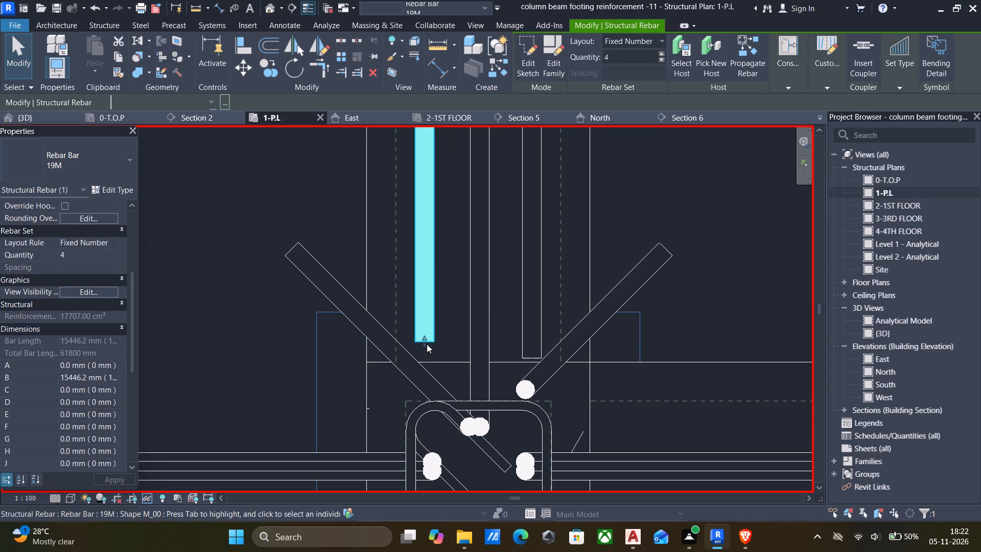
{"action": "left_click_drag", "start_coordinate": [423, 342], "coordinate": [423, 359]}
Stretch the plinth beam's 10M stirrup set from its grid 3 end to the grid 8 column, keeping the 150 mm maximum spacing.
{"action": "scroll", "coordinate": [546, 353], "scroll_direction": "down", "scroll_amount": 12}
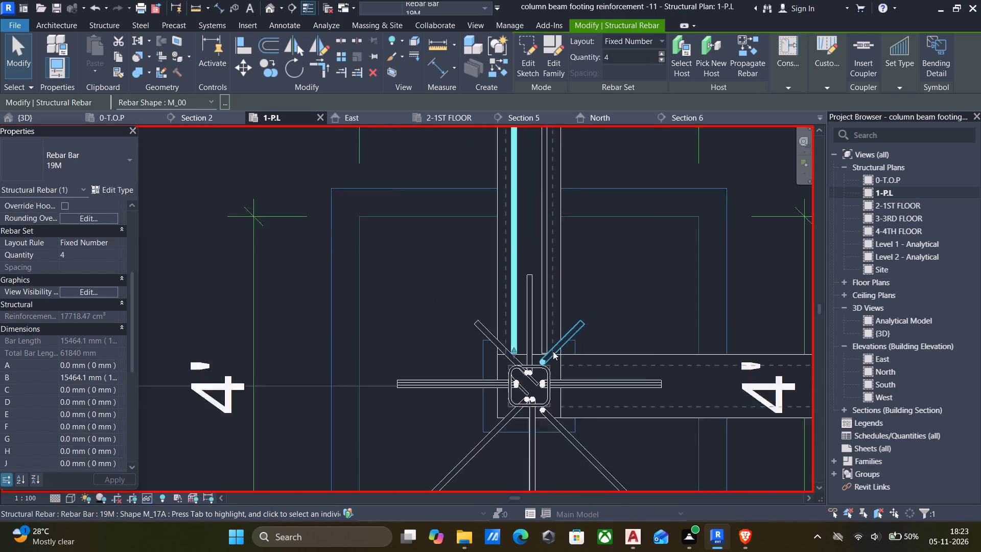
{"action": "scroll", "coordinate": [553, 351], "scroll_direction": "down", "scroll_amount": 10}
{"action": "middle_click_drag", "start_coordinate": [513, 336], "coordinate": [511, 450]}
{"action": "scroll", "coordinate": [512, 451], "scroll_direction": "down", "scroll_amount": 7}
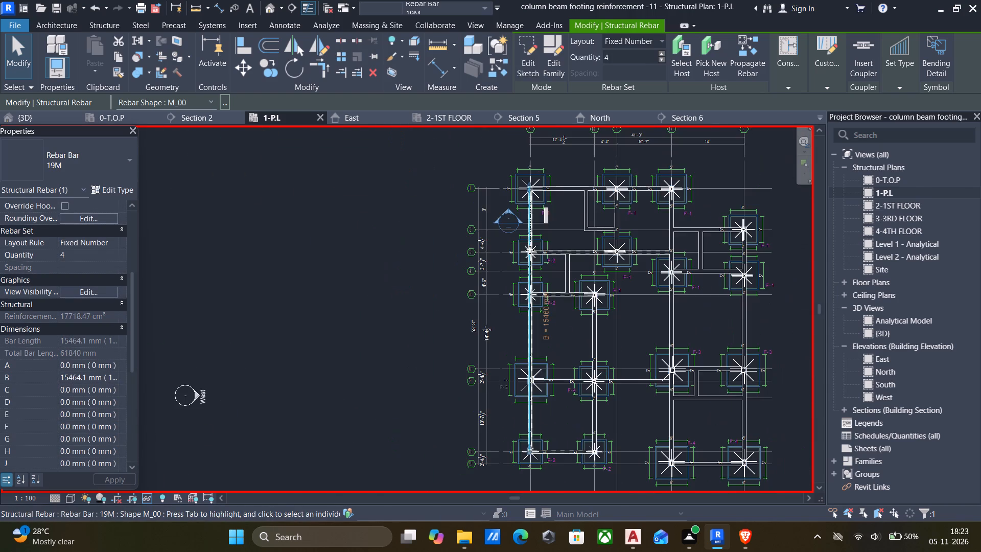
{"action": "scroll", "coordinate": [527, 246], "scroll_direction": "up", "scroll_amount": 15}
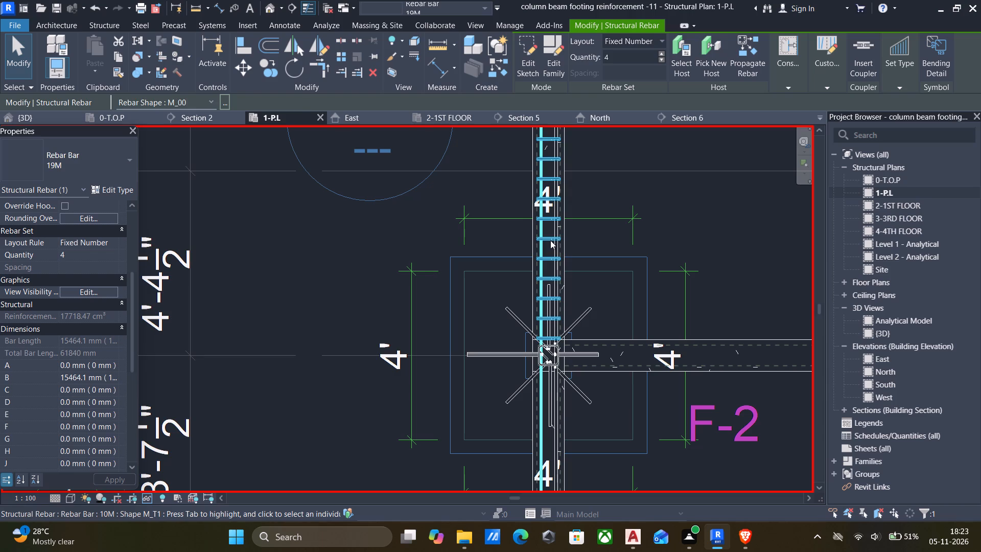
{"action": "left_click", "coordinate": [550, 240]}
{"action": "left_click_drag", "start_coordinate": [547, 342], "coordinate": [548, 345]}
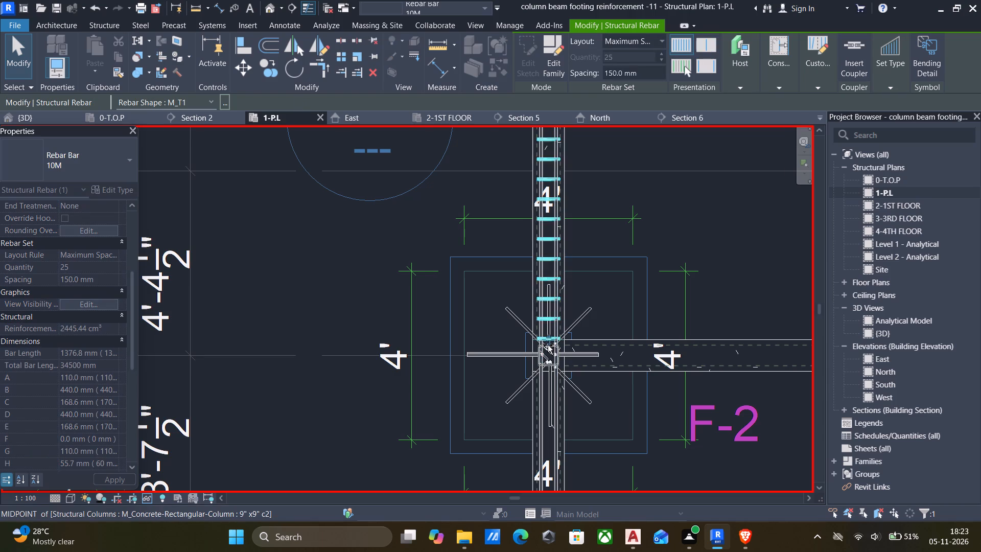
{"action": "left_click_drag", "start_coordinate": [548, 345], "coordinate": [550, 362]}
{"action": "scroll", "coordinate": [549, 370], "scroll_direction": "down", "scroll_amount": 14}
{"action": "middle_click_drag", "start_coordinate": [552, 377], "coordinate": [550, 362]}
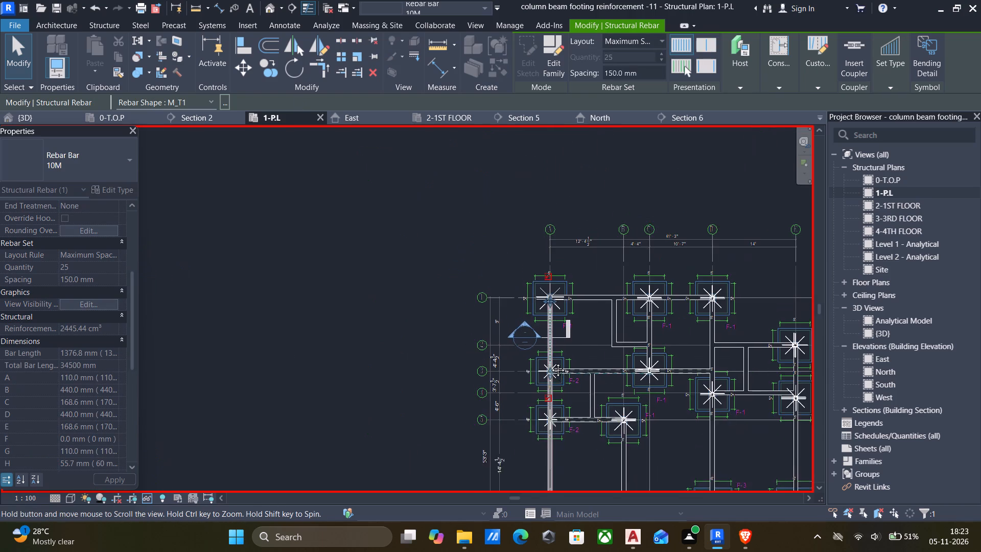
{"action": "middle_click_drag", "start_coordinate": [550, 362], "coordinate": [541, 267]}
{"action": "left_click_drag", "start_coordinate": [550, 362], "coordinate": [544, 401]}
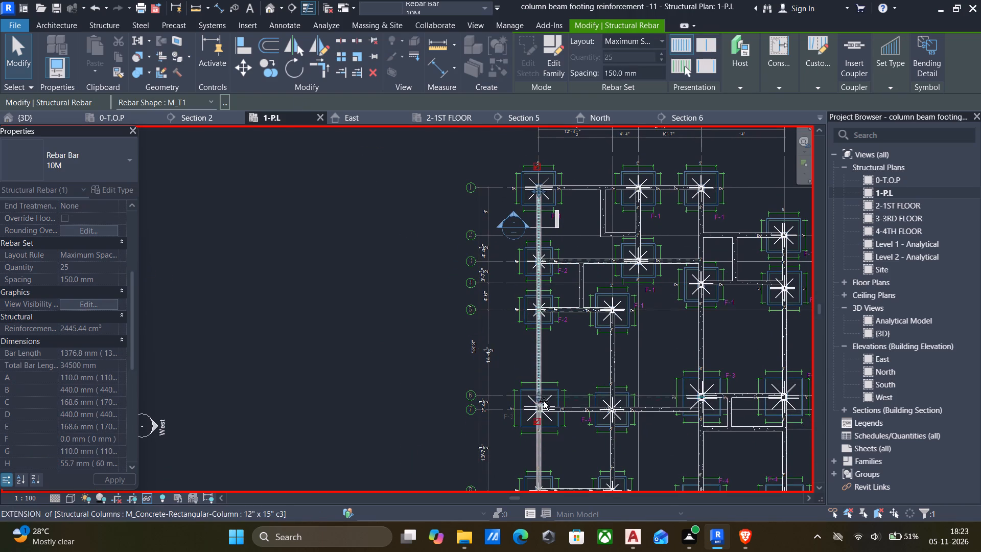
{"action": "left_click_drag", "start_coordinate": [544, 401], "coordinate": [521, 334]}
{"action": "scroll", "coordinate": [544, 402], "scroll_direction": "down", "scroll_amount": 1}
{"action": "middle_click_drag", "start_coordinate": [544, 402], "coordinate": [538, 285]}
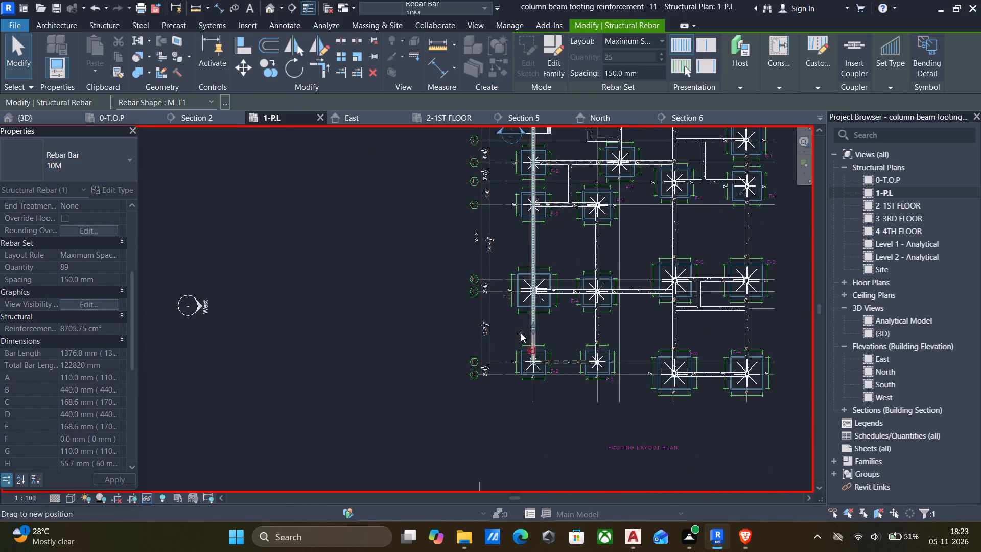
{"action": "left_click_drag", "start_coordinate": [521, 334], "coordinate": [545, 378]}
{"action": "scroll", "coordinate": [526, 346], "scroll_direction": "up", "scroll_amount": 7}
{"action": "scroll", "coordinate": [539, 390], "scroll_direction": "up", "scroll_amount": 12}
{"action": "left_click_drag", "start_coordinate": [545, 378], "coordinate": [560, 274]}
{"action": "scroll", "coordinate": [546, 376], "scroll_direction": "up", "scroll_amount": 5}
{"action": "scroll", "coordinate": [557, 318], "scroll_direction": "up", "scroll_amount": 6}
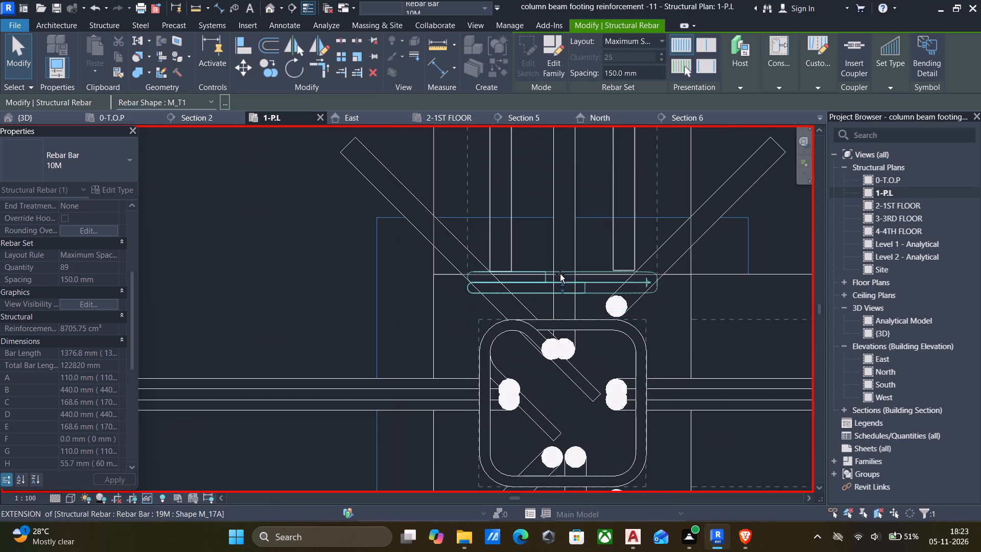
{"action": "left_click_drag", "start_coordinate": [560, 274], "coordinate": [555, 234]}
Examine the extended stirrups along the reinforced plinth beam and the layout of the neighbouring plinth beams in 1-P.L.
{"action": "scroll", "coordinate": [542, 237], "scroll_direction": "down", "scroll_amount": 8}
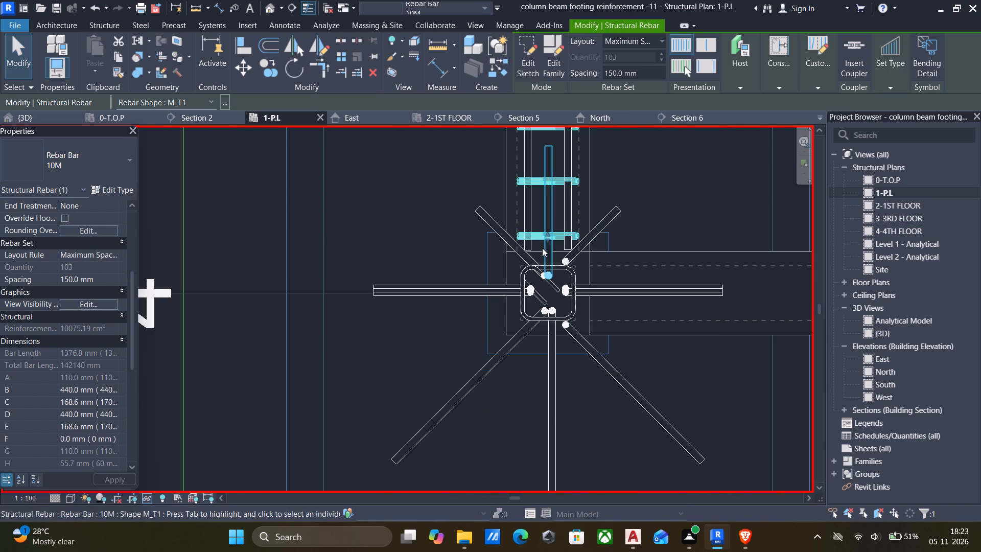
{"action": "scroll", "coordinate": [524, 248], "scroll_direction": "down", "scroll_amount": 7}
{"action": "middle_click_drag", "start_coordinate": [480, 236], "coordinate": [521, 300]}
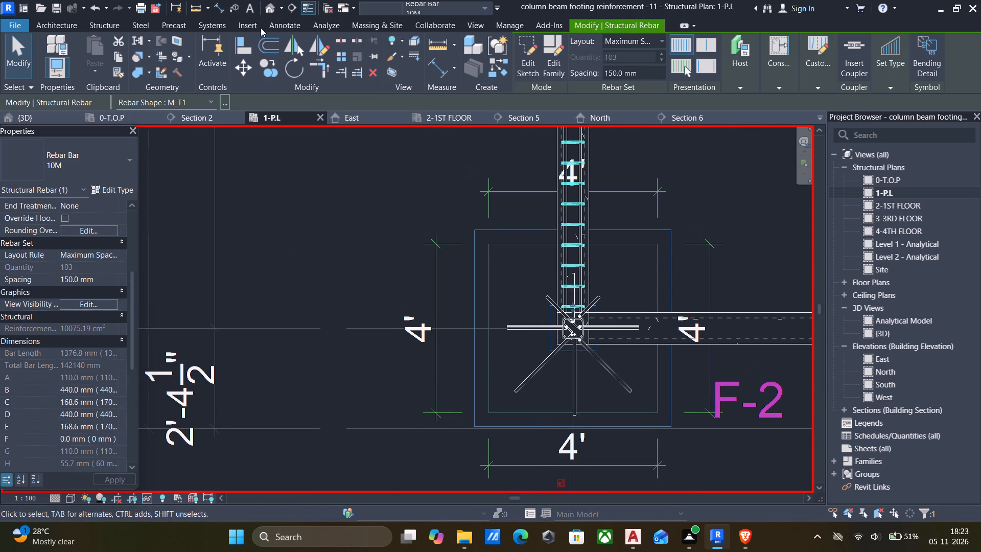
{"action": "scroll", "coordinate": [429, 117], "scroll_direction": "down", "scroll_amount": 6}
{"action": "middle_click_drag", "start_coordinate": [599, 213], "coordinate": [575, 321]}
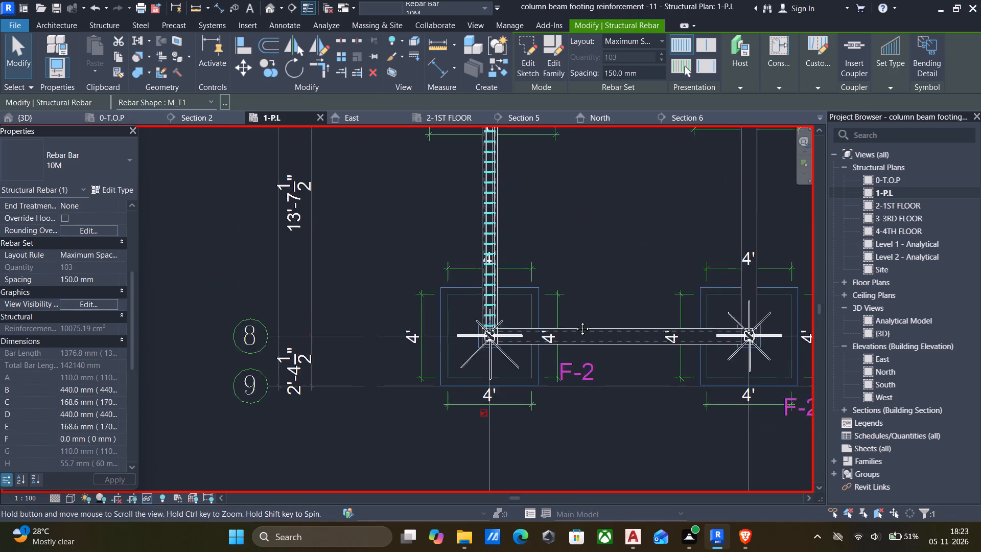
{"action": "middle_click_drag", "start_coordinate": [575, 321], "coordinate": [574, 321]}
{"action": "scroll", "coordinate": [574, 324], "scroll_direction": "down", "scroll_amount": 7}
{"action": "middle_click_drag", "start_coordinate": [587, 285], "coordinate": [587, 373]}
{"action": "scroll", "coordinate": [587, 373], "scroll_direction": "down", "scroll_amount": 5}
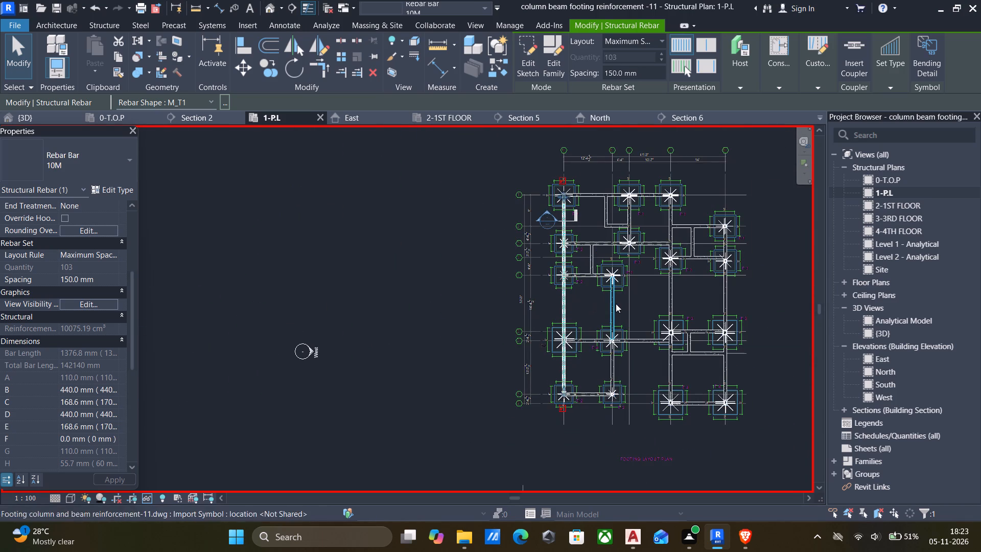
{"action": "scroll", "coordinate": [616, 304], "scroll_direction": "up", "scroll_amount": 4}
{"action": "scroll", "coordinate": [643, 307], "scroll_direction": "down", "scroll_amount": 1}
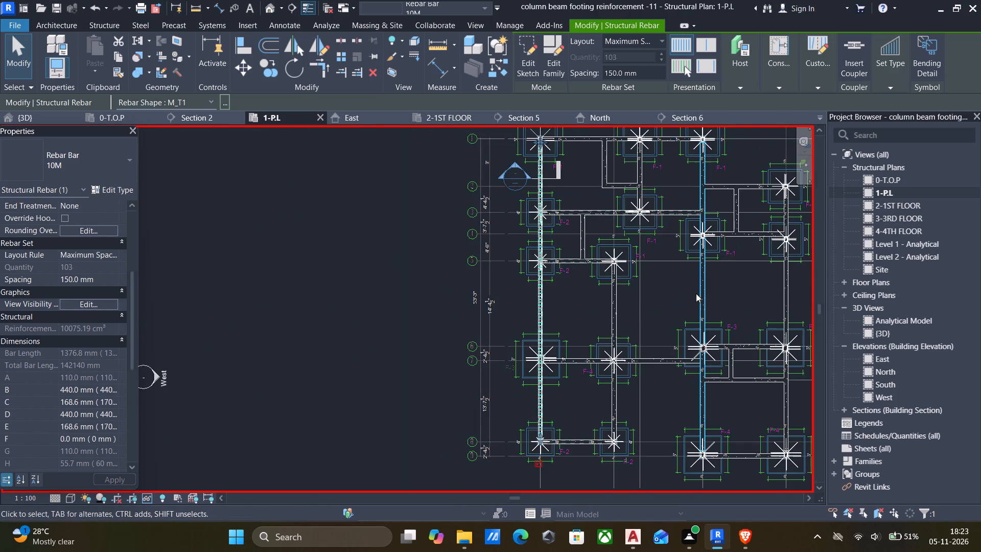
{"action": "scroll", "coordinate": [543, 295], "scroll_direction": "up", "scroll_amount": 8}
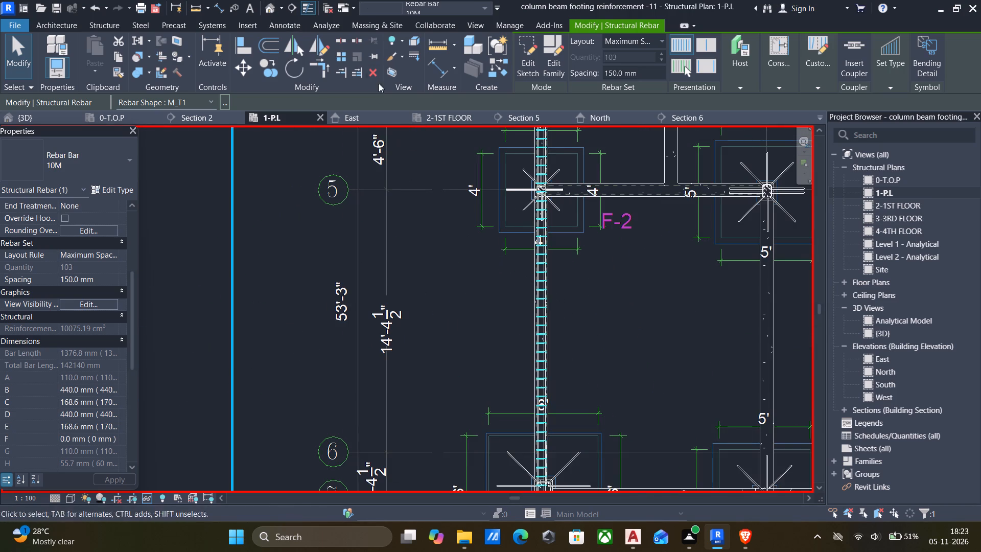
Propagate the west-edge plinth beam's 19M bars and 10M stirrups to the parallel long north-south plinth beam, aligned by host.
{"action": "left_click", "coordinate": [267, 8]}
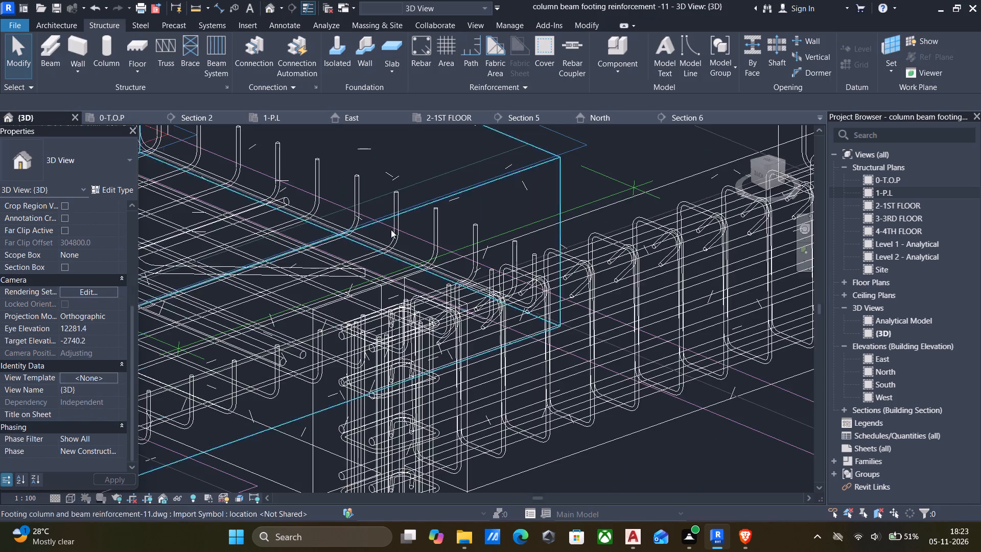
{"action": "scroll", "coordinate": [374, 254], "scroll_direction": "down", "scroll_amount": 15}
{"action": "scroll", "coordinate": [473, 284], "scroll_direction": "down", "scroll_amount": 6}
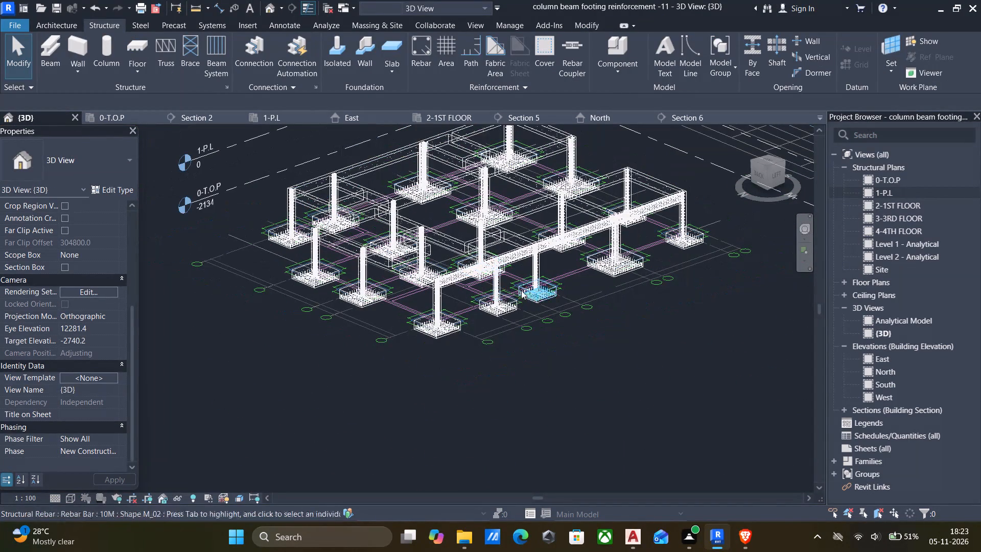
{"action": "middle_click_drag", "start_coordinate": [521, 291], "coordinate": [379, 307], "text": "shift"}
{"action": "middle_click_drag", "start_coordinate": [403, 306], "coordinate": [447, 305]}
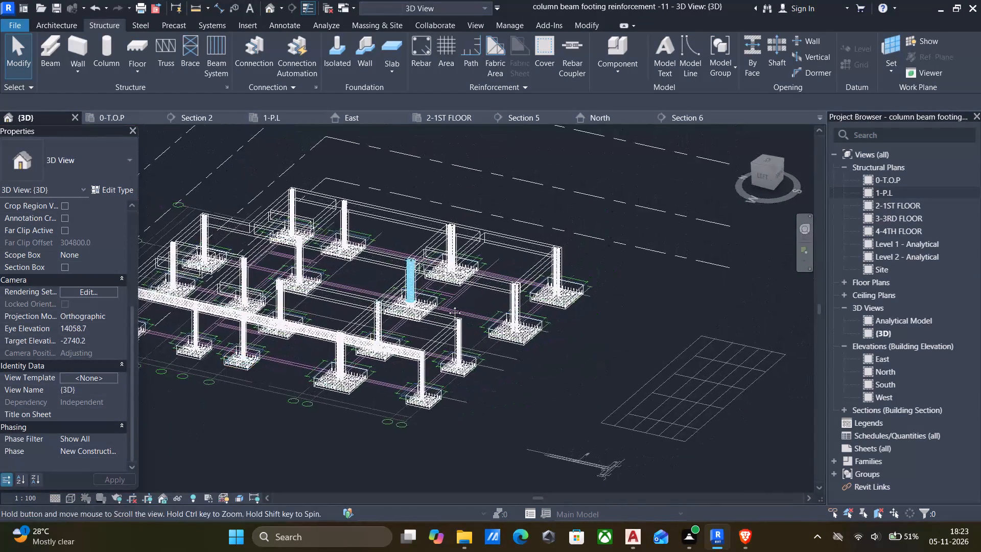
{"action": "middle_click_drag", "start_coordinate": [447, 305], "coordinate": [523, 306]}
{"action": "scroll", "coordinate": [393, 286], "scroll_direction": "up", "scroll_amount": 5}
{"action": "key", "text": "Escape"}
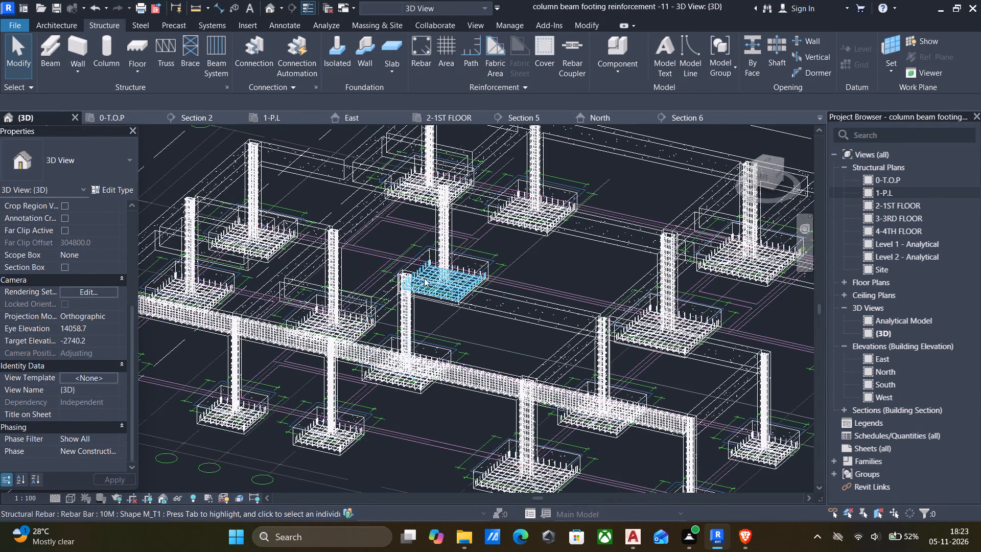
{"action": "scroll", "coordinate": [582, 239], "scroll_direction": "down", "scroll_amount": 2}
{"action": "scroll", "coordinate": [503, 358], "scroll_direction": "up", "scroll_amount": 4}
{"action": "left_click", "coordinate": [499, 355]}
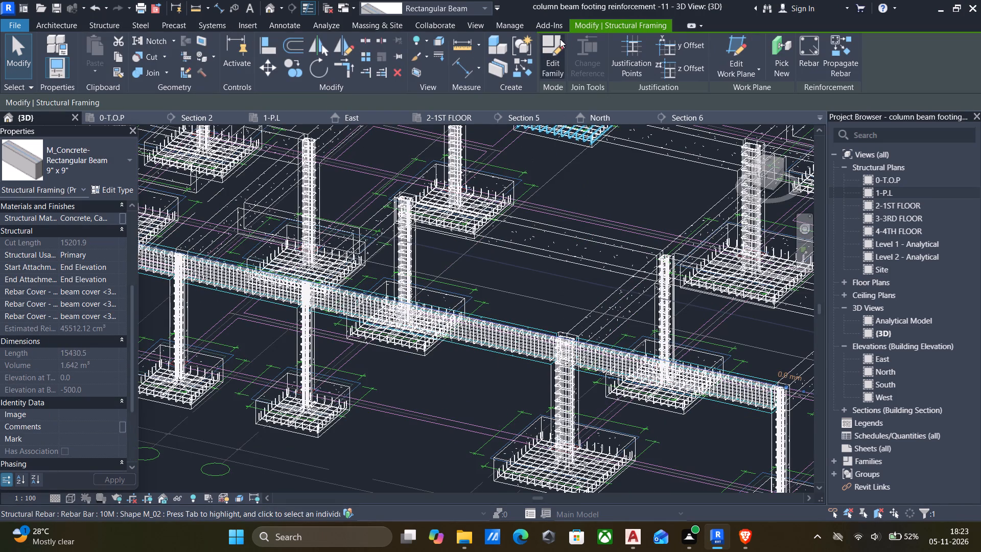
{"action": "left_click", "coordinate": [838, 56]}
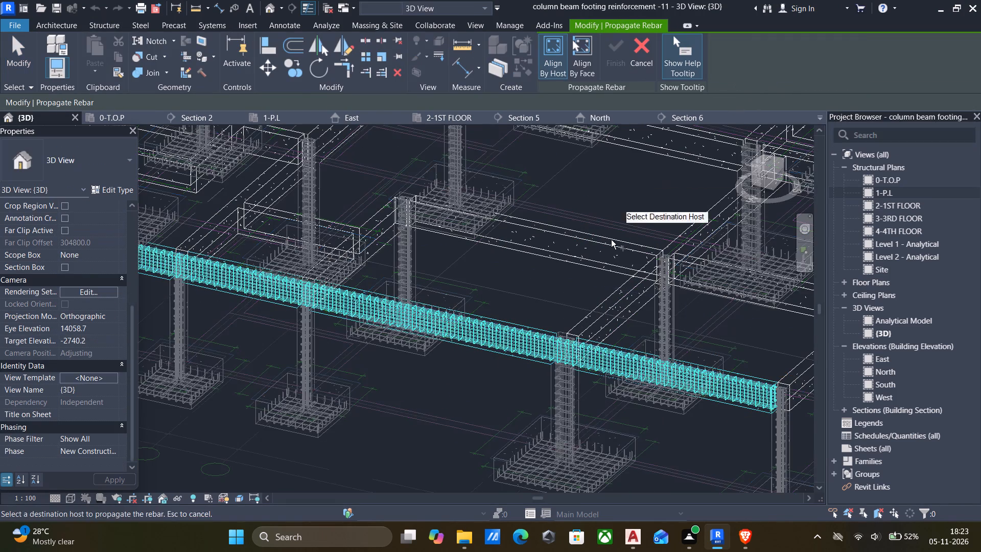
{"action": "scroll", "coordinate": [600, 255], "scroll_direction": "down", "scroll_amount": 6}
{"action": "middle_click_drag", "start_coordinate": [581, 231], "coordinate": [579, 274]}
{"action": "scroll", "coordinate": [575, 245], "scroll_direction": "up", "scroll_amount": 5}
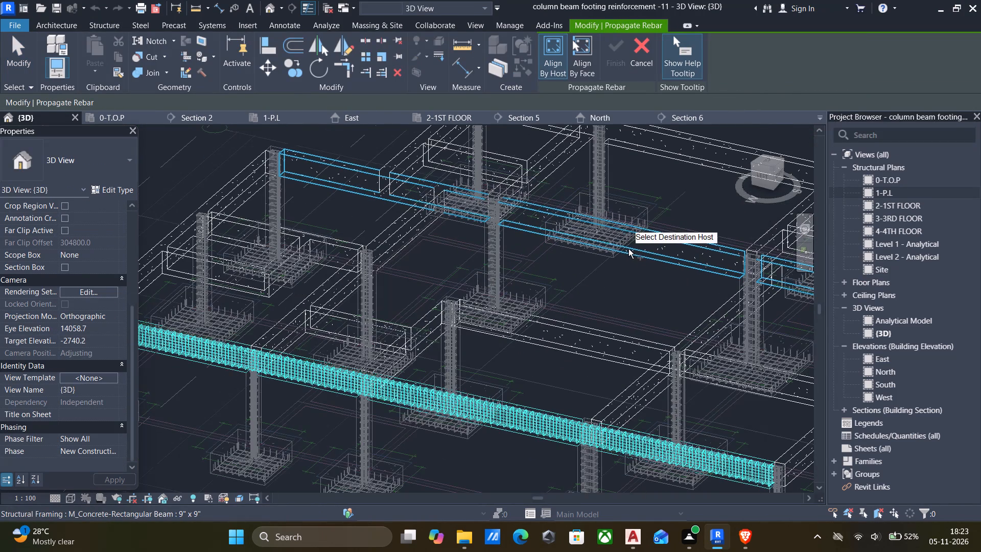
{"action": "left_click", "coordinate": [639, 252]}
{"action": "scroll", "coordinate": [638, 252], "scroll_direction": "down", "scroll_amount": 6}
{"action": "middle_click_drag", "start_coordinate": [696, 268], "coordinate": [624, 279]}
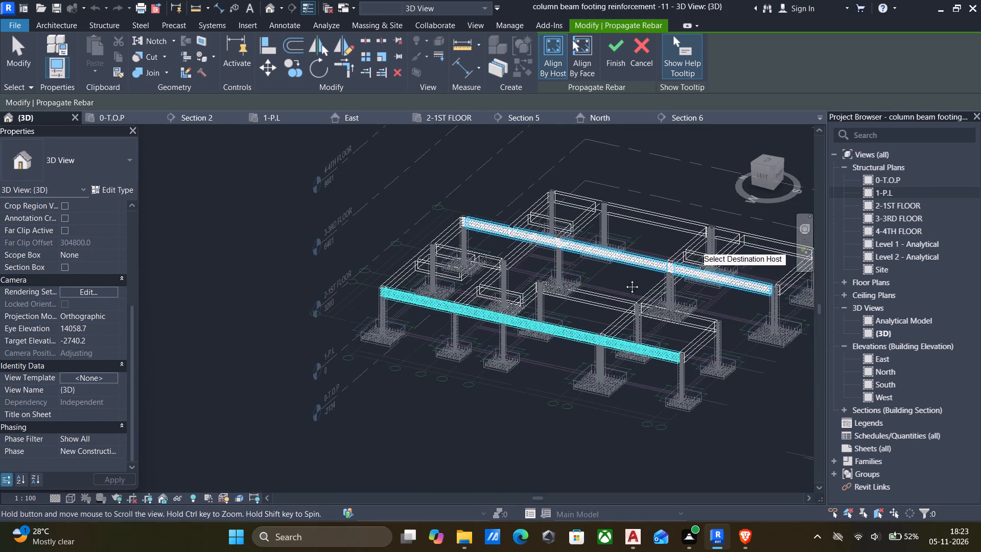
{"action": "middle_click_drag", "start_coordinate": [624, 279], "coordinate": [612, 279]}
{"action": "scroll", "coordinate": [580, 269], "scroll_direction": "up", "scroll_amount": 6}
{"action": "scroll", "coordinate": [439, 256], "scroll_direction": "up", "scroll_amount": 2}
{"action": "scroll", "coordinate": [614, 268], "scroll_direction": "up", "scroll_amount": 1}
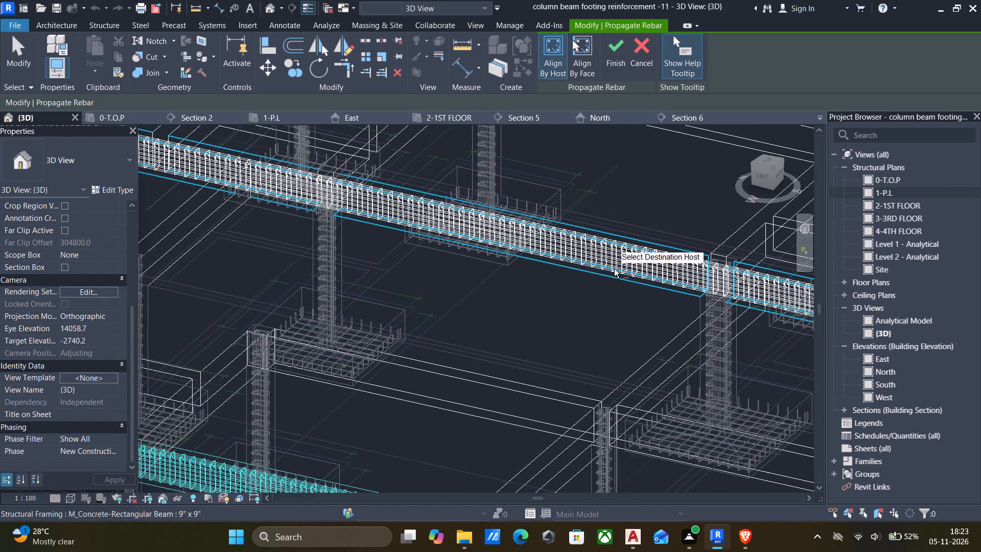
{"action": "scroll", "coordinate": [506, 248], "scroll_direction": "down", "scroll_amount": 6}
{"action": "middle_click_drag", "start_coordinate": [672, 291], "coordinate": [589, 279]}
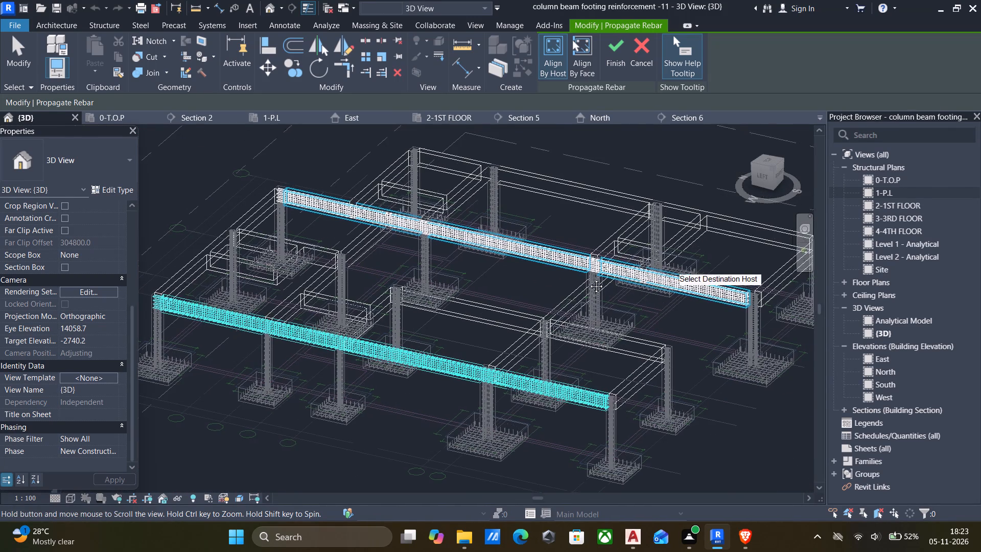
{"action": "middle_click_drag", "start_coordinate": [589, 279], "coordinate": [474, 269]}
{"action": "scroll", "coordinate": [599, 278], "scroll_direction": "up", "scroll_amount": 11}
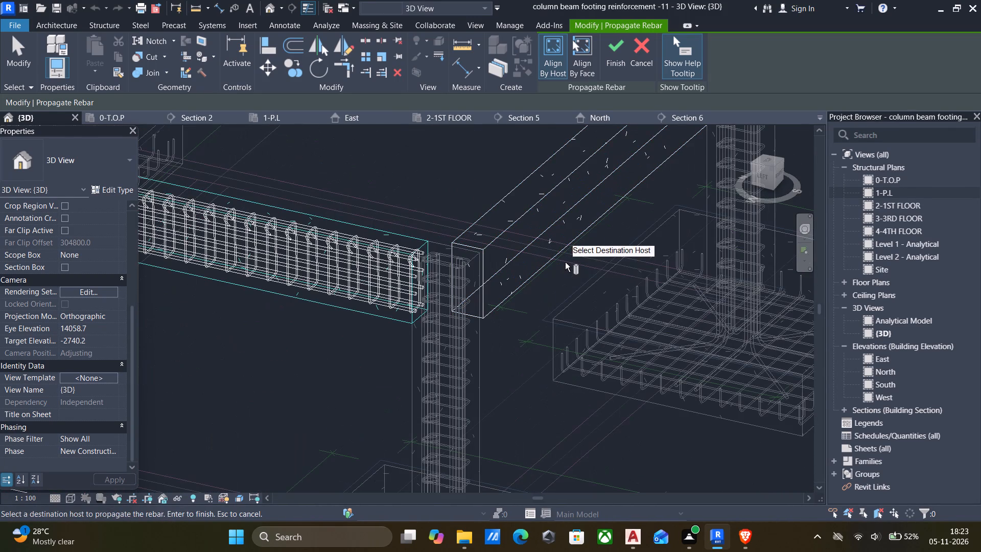
{"action": "left_click", "coordinate": [608, 48]}
Switch the 3D view to a shaded display around the short end plinth beam at the south-east corner.
{"action": "middle_click_drag", "start_coordinate": [505, 308], "coordinate": [441, 314], "text": "shift"}
{"action": "scroll", "coordinate": [442, 314], "scroll_direction": "down", "scroll_amount": 8, "text": "shift"}
{"action": "middle_click_drag", "start_coordinate": [454, 310], "coordinate": [568, 305]}
{"action": "middle_click_drag", "start_coordinate": [529, 317], "coordinate": [601, 308]}
{"action": "middle_click_drag", "start_coordinate": [512, 321], "coordinate": [570, 306]}
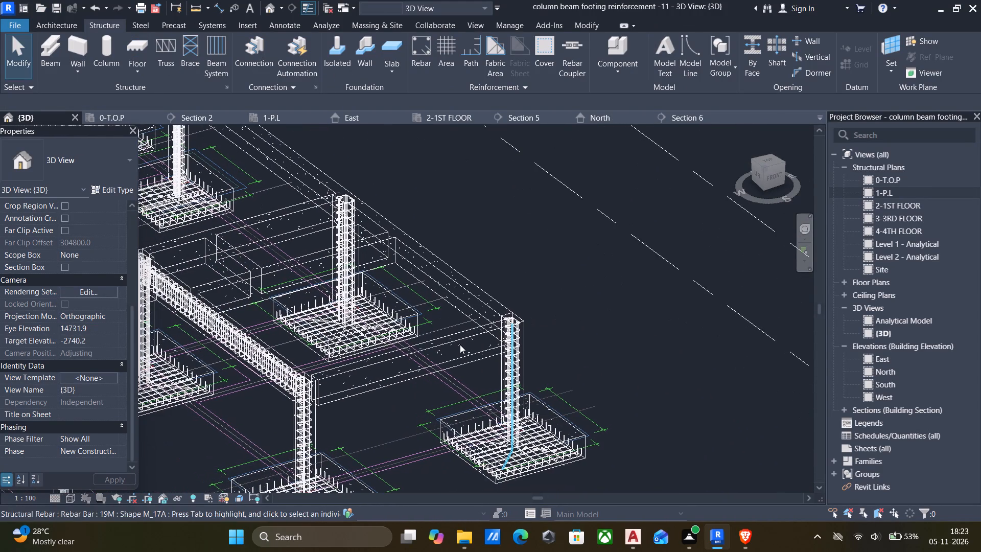
{"action": "middle_click_drag", "start_coordinate": [458, 344], "coordinate": [591, 319]}
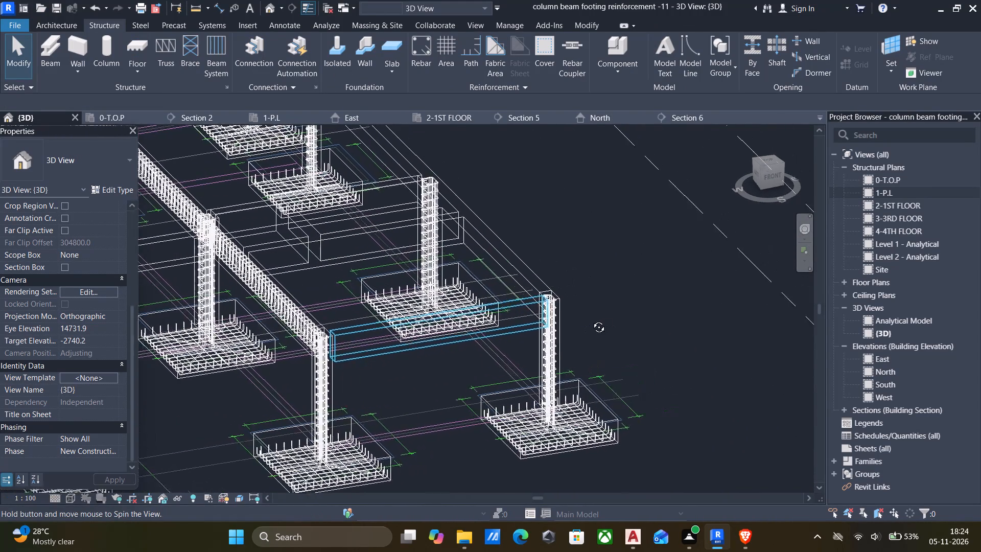
{"action": "middle_click_drag", "start_coordinate": [591, 319], "coordinate": [571, 314]}
{"action": "middle_click_drag", "start_coordinate": [568, 314], "coordinate": [708, 317]}
{"action": "scroll", "coordinate": [378, 335], "scroll_direction": "up", "scroll_amount": 7}
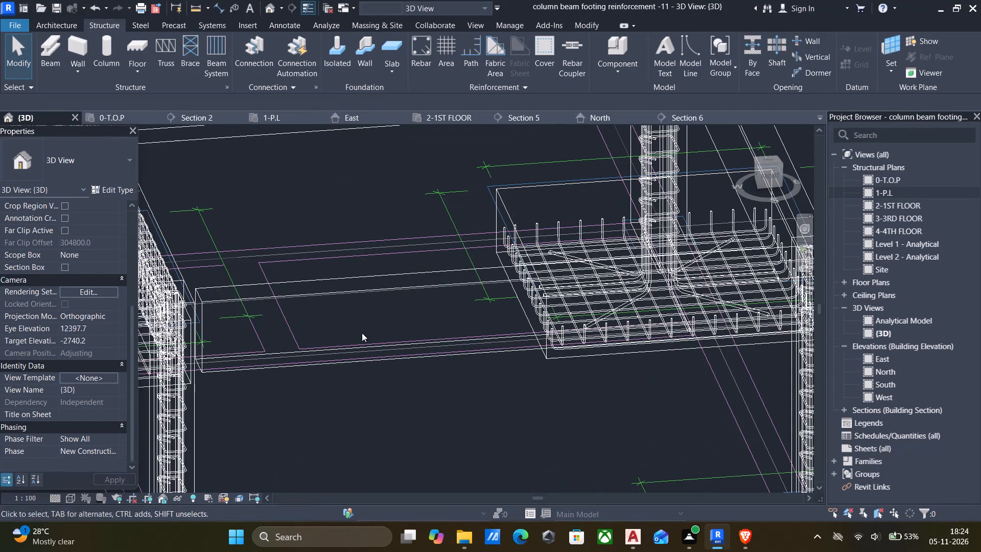
{"action": "left_click", "coordinate": [68, 499]}
{"action": "left_click", "coordinate": [79, 451]}
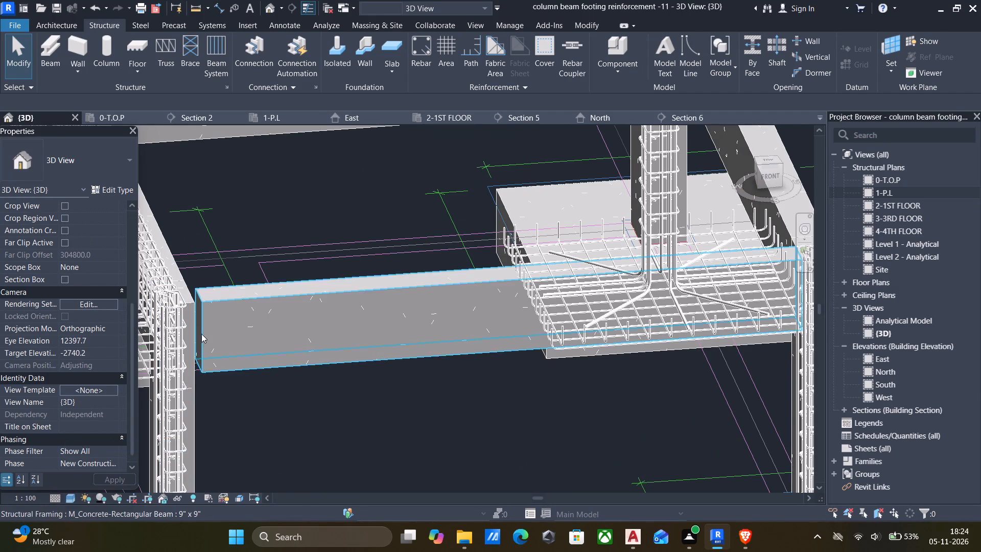
In plan 1-P.L, extend the south-east short plinth beam's west end to the column face, making it about 4071 mm long.
{"action": "left_click", "coordinate": [307, 295]}
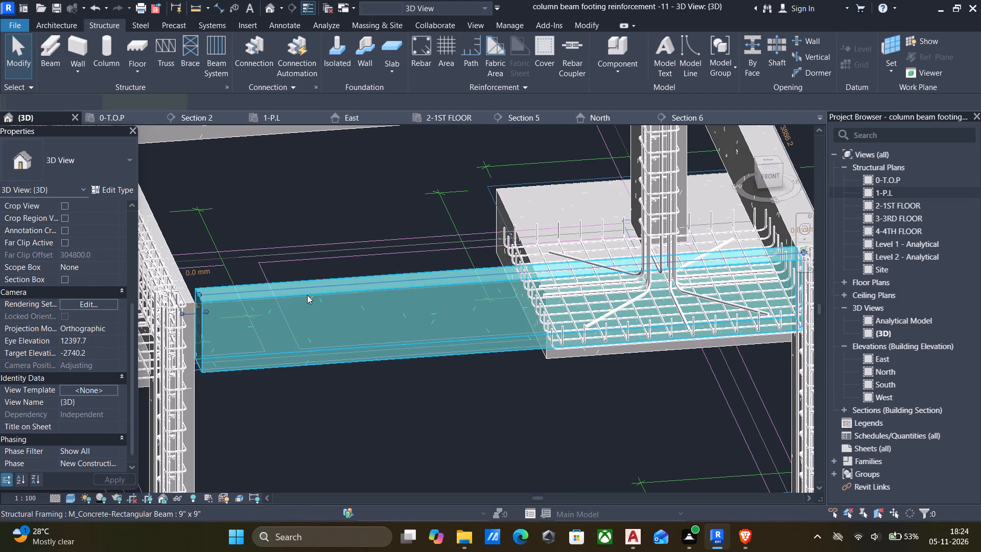
{"action": "double_click", "coordinate": [871, 196]}
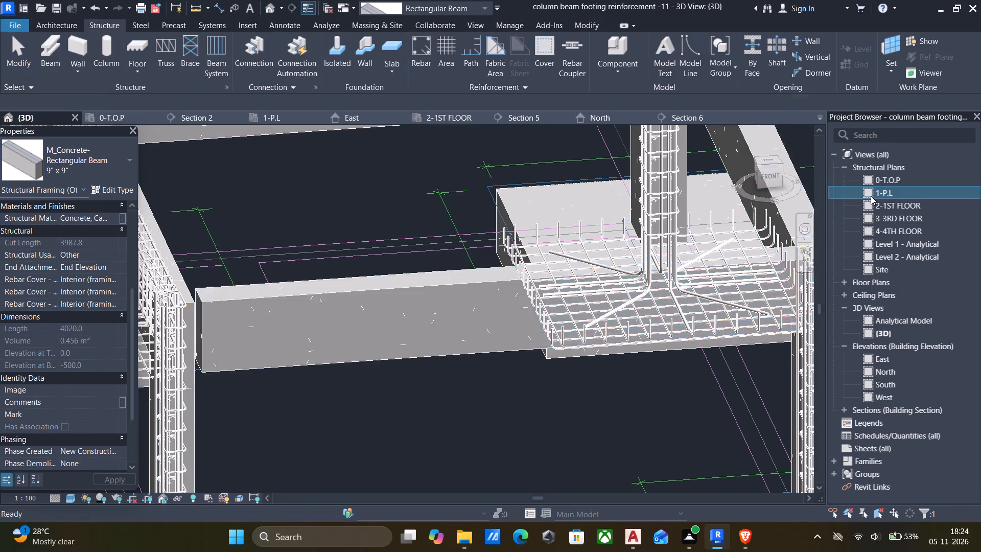
{"action": "scroll", "coordinate": [559, 308], "scroll_direction": "down", "scroll_amount": 7}
{"action": "scroll", "coordinate": [595, 331], "scroll_direction": "down", "scroll_amount": 7}
{"action": "middle_click_drag", "start_coordinate": [625, 346], "coordinate": [542, 308]}
{"action": "scroll", "coordinate": [610, 373], "scroll_direction": "up", "scroll_amount": 2}
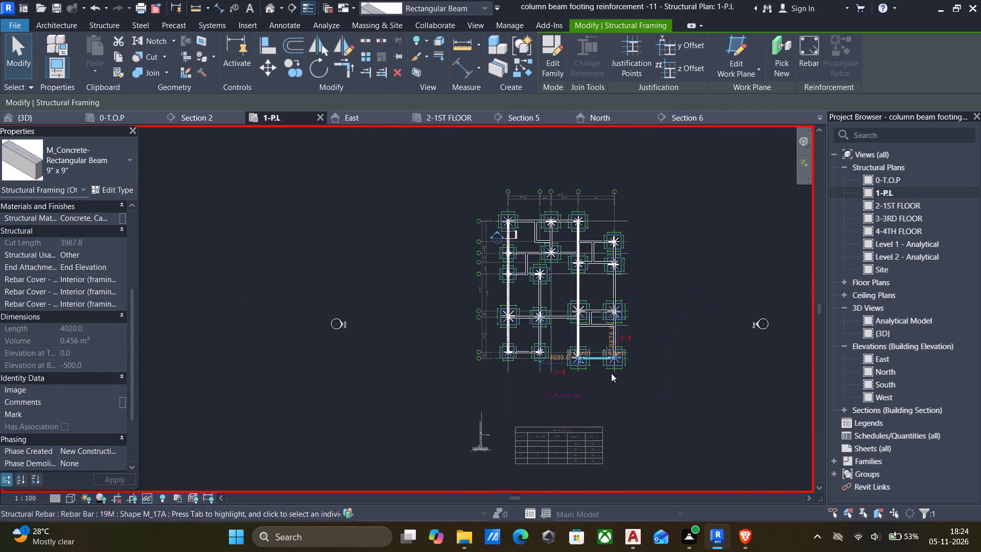
{"action": "scroll", "coordinate": [611, 373], "scroll_direction": "up", "scroll_amount": 10}
{"action": "scroll", "coordinate": [541, 331], "scroll_direction": "up", "scroll_amount": 6}
{"action": "scroll", "coordinate": [493, 314], "scroll_direction": "up", "scroll_amount": 5}
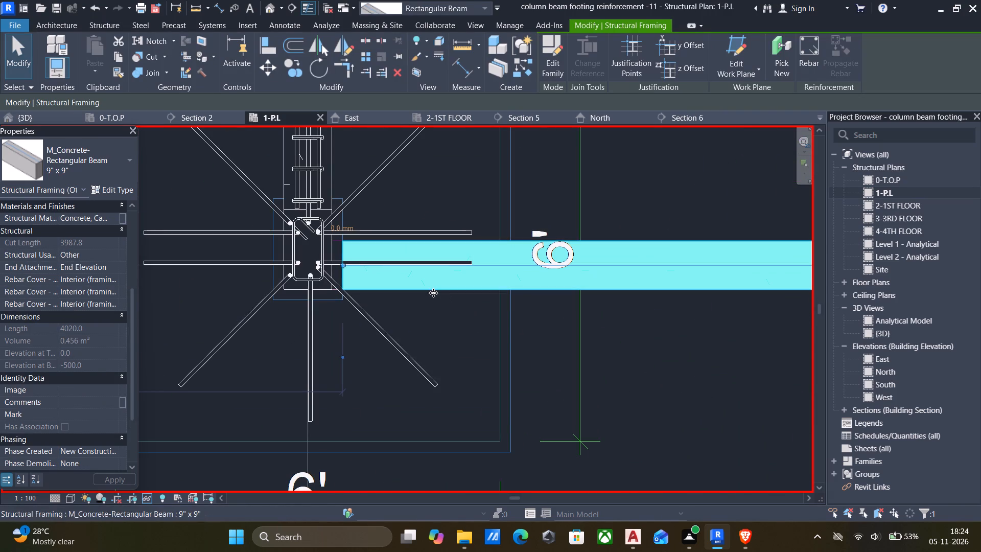
{"action": "scroll", "coordinate": [344, 298], "scroll_direction": "up", "scroll_amount": 5}
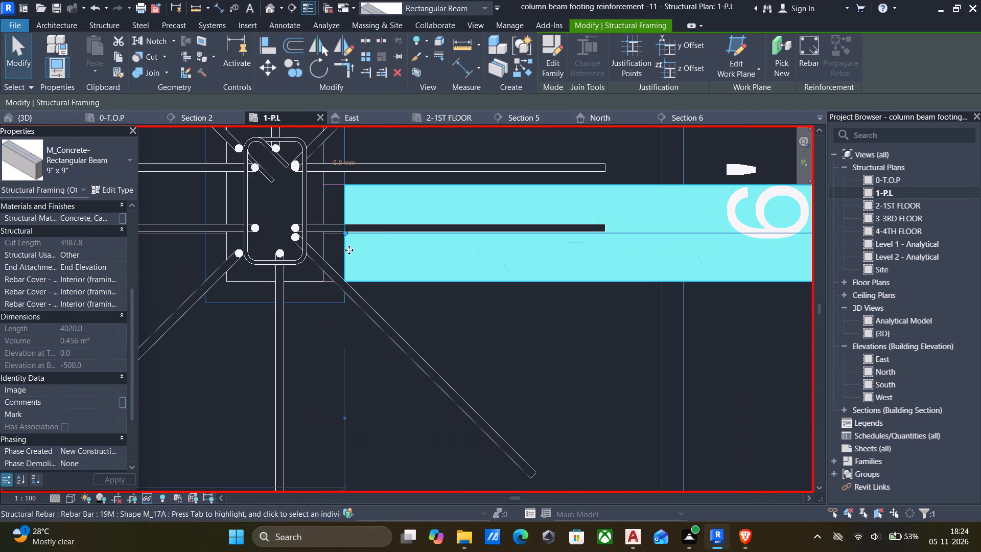
{"action": "left_click_drag", "start_coordinate": [344, 234], "coordinate": [323, 234]}
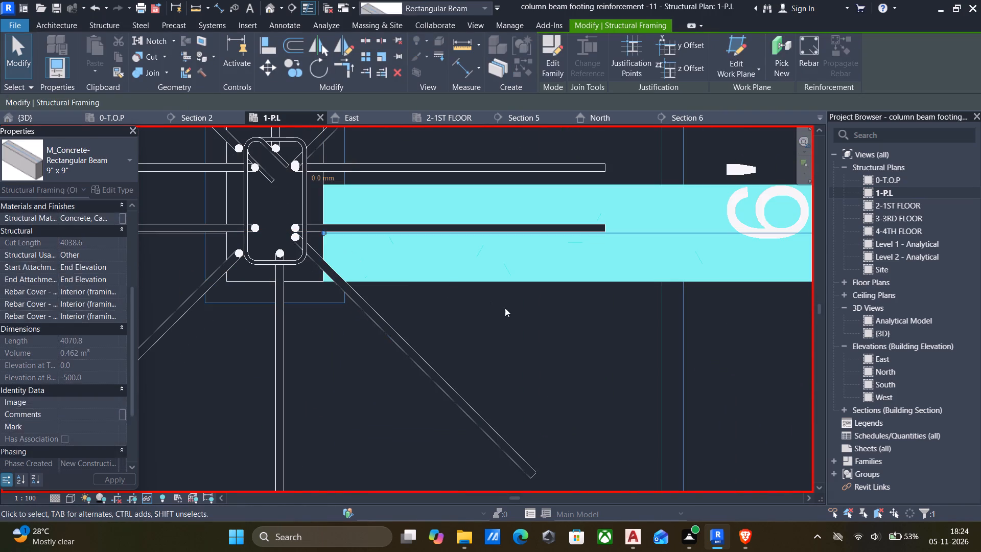
{"action": "left_click", "coordinate": [514, 312]}
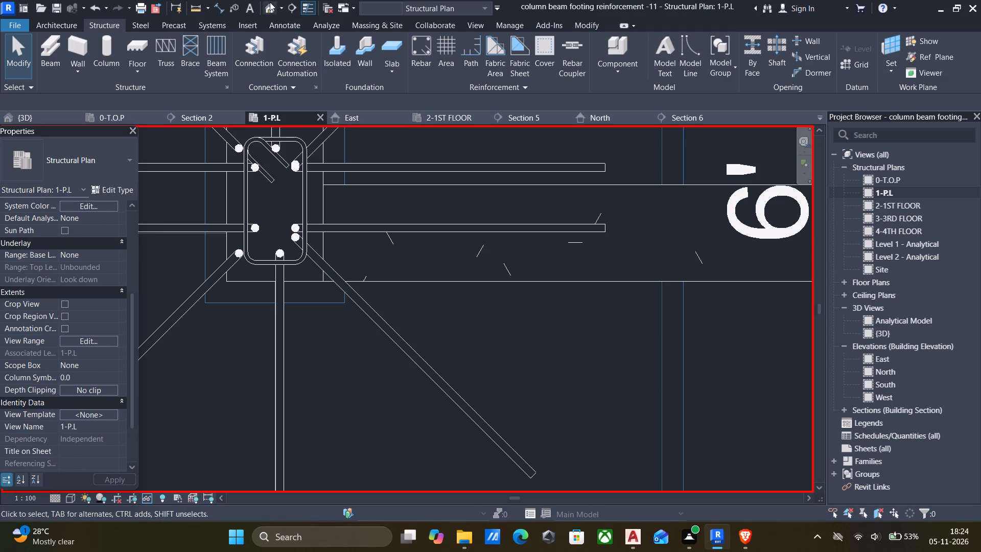
In the 3D view, propagate the middle north-south plinth beam's reinforcement to the parallel east-edge plinth beam, aligned by host.
{"action": "left_click", "coordinate": [269, 5]}
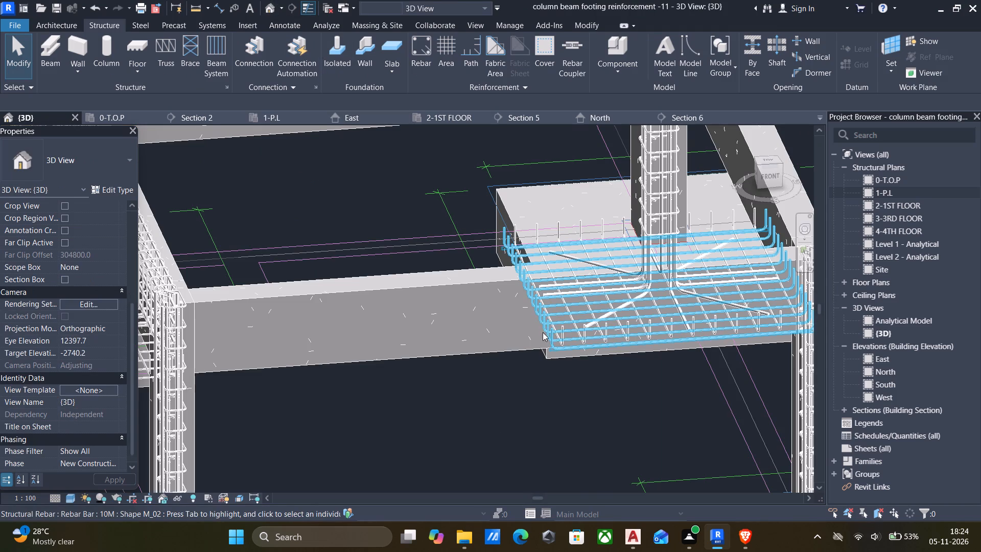
{"action": "scroll", "coordinate": [471, 337], "scroll_direction": "down", "scroll_amount": 6}
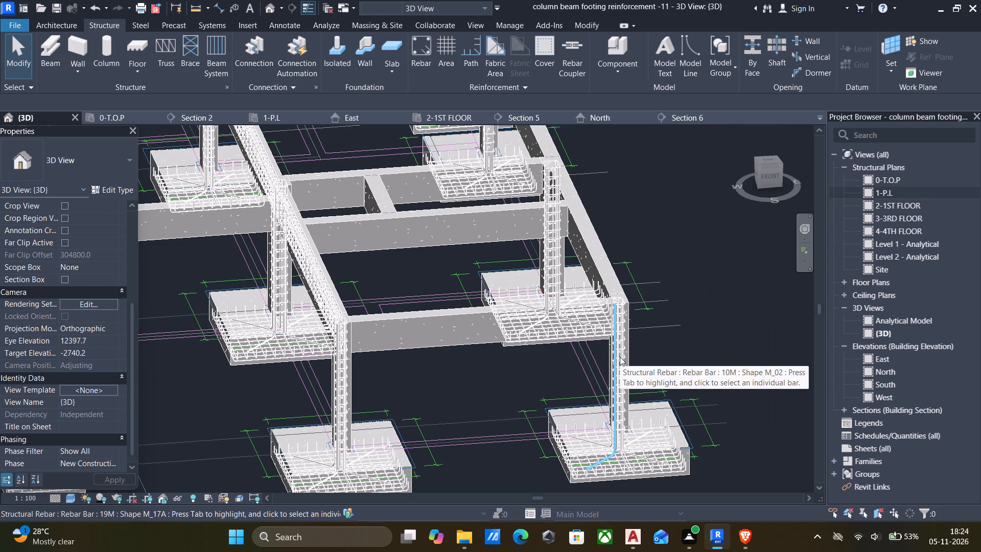
{"action": "middle_click_drag", "start_coordinate": [620, 357], "coordinate": [576, 370], "text": "shift"}
{"action": "scroll", "coordinate": [572, 371], "scroll_direction": "down", "scroll_amount": 6, "text": "shift"}
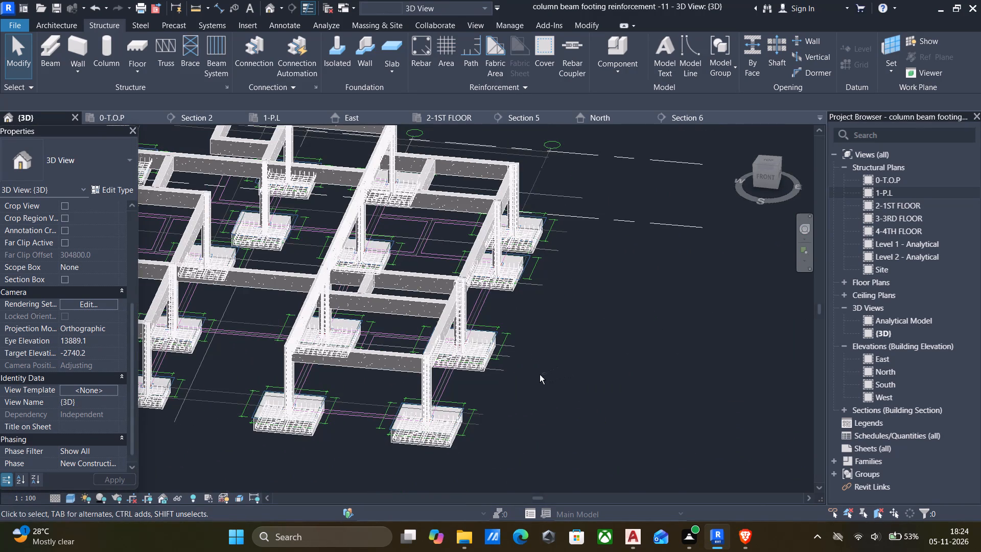
{"action": "scroll", "coordinate": [512, 382], "scroll_direction": "down", "scroll_amount": 4}
{"action": "middle_click_drag", "start_coordinate": [653, 356], "coordinate": [487, 363], "text": "shift"}
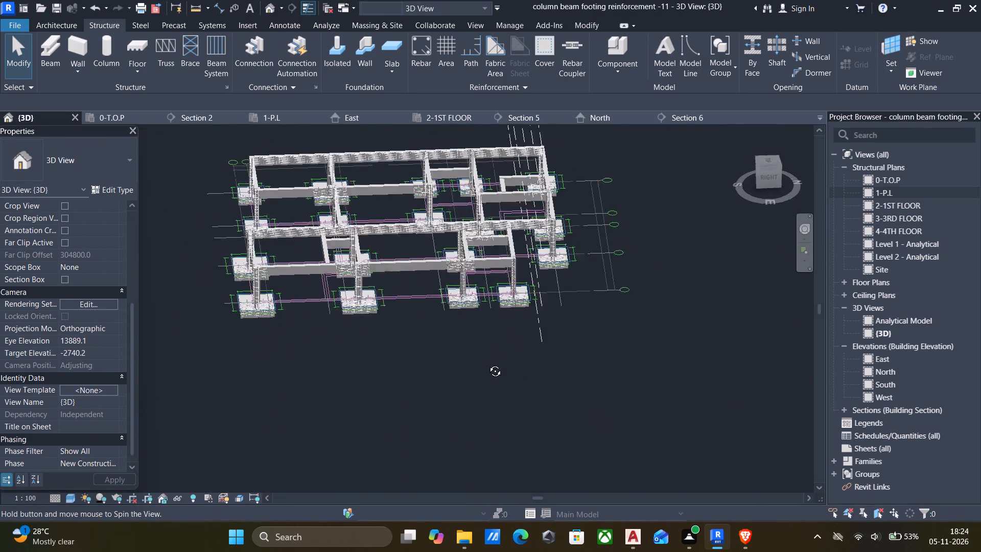
{"action": "middle_click_drag", "start_coordinate": [487, 363], "coordinate": [618, 363], "text": "shift"}
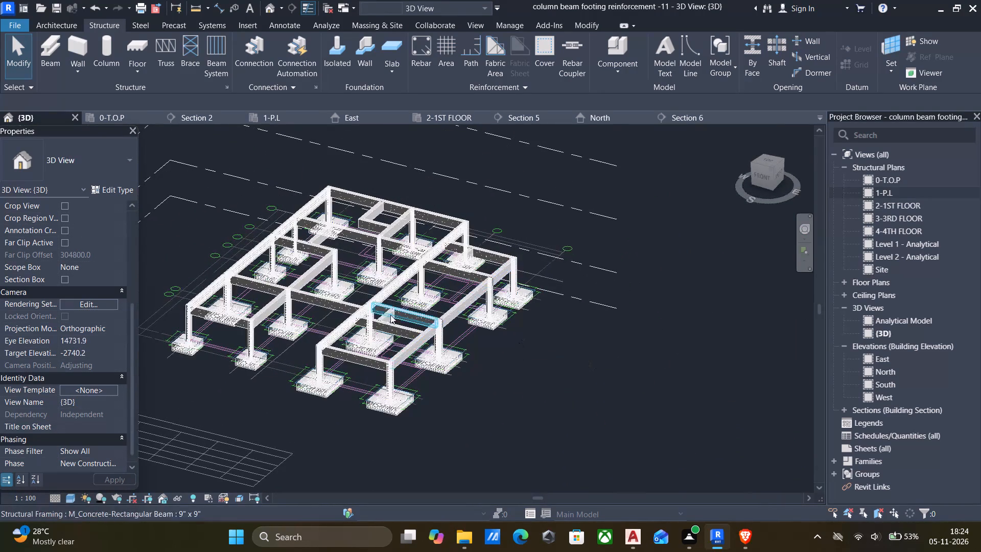
{"action": "scroll", "coordinate": [348, 304], "scroll_direction": "up", "scroll_amount": 4}
{"action": "scroll", "coordinate": [429, 305], "scroll_direction": "up", "scroll_amount": 4}
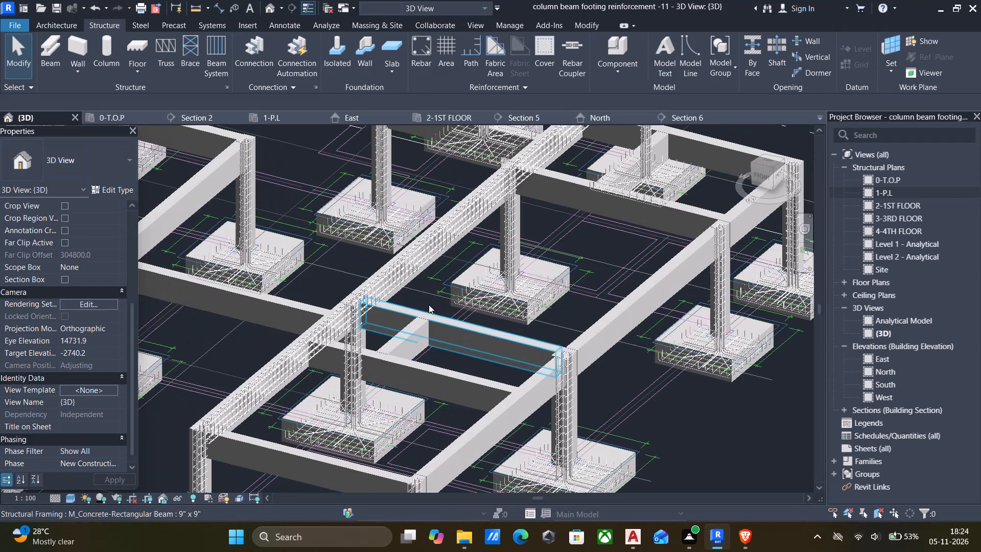
{"action": "left_click", "coordinate": [417, 276]}
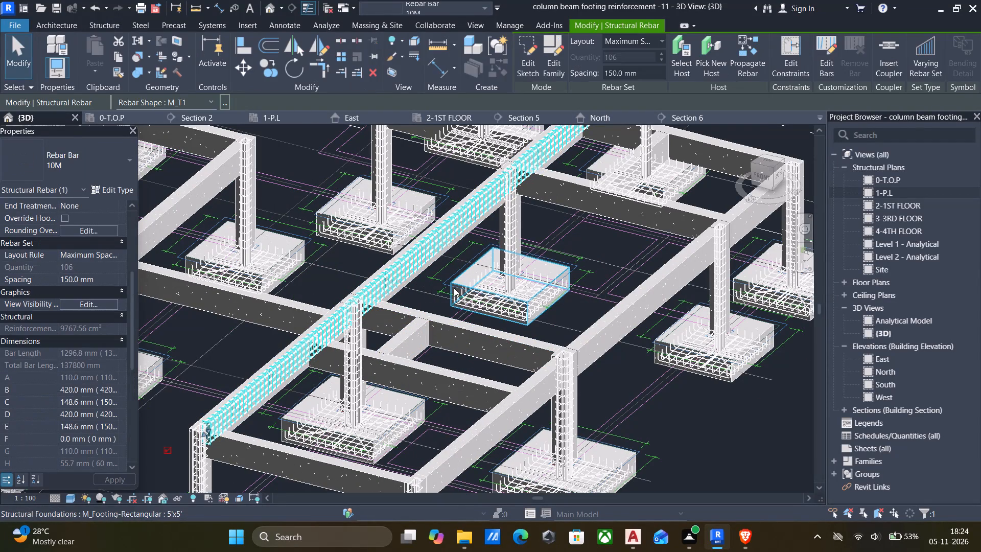
{"action": "key", "text": "Escape"}
{"action": "scroll", "coordinate": [422, 280], "scroll_direction": "up", "scroll_amount": 6}
{"action": "left_click", "coordinate": [412, 271]}
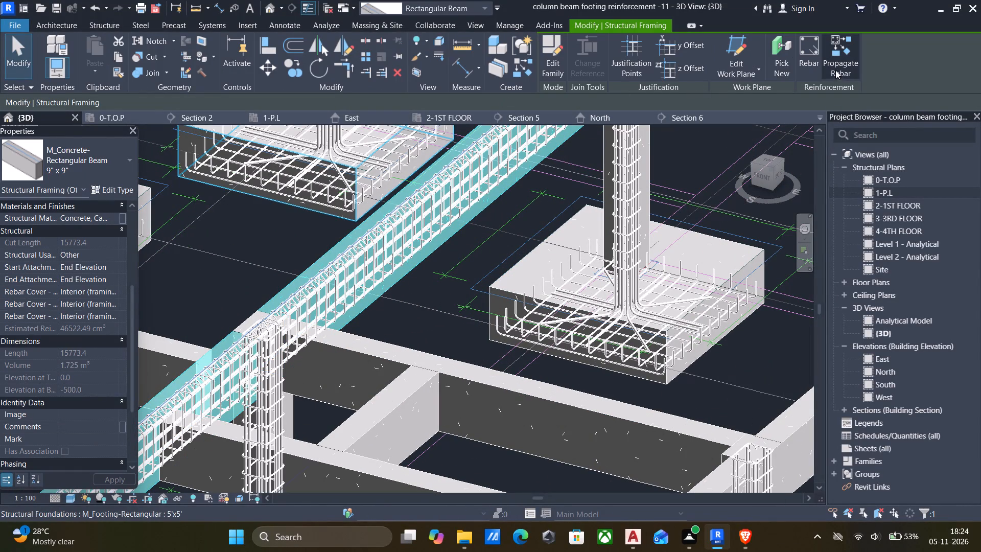
{"action": "left_click", "coordinate": [833, 60]}
{"action": "scroll", "coordinate": [731, 153], "scroll_direction": "down", "scroll_amount": 7}
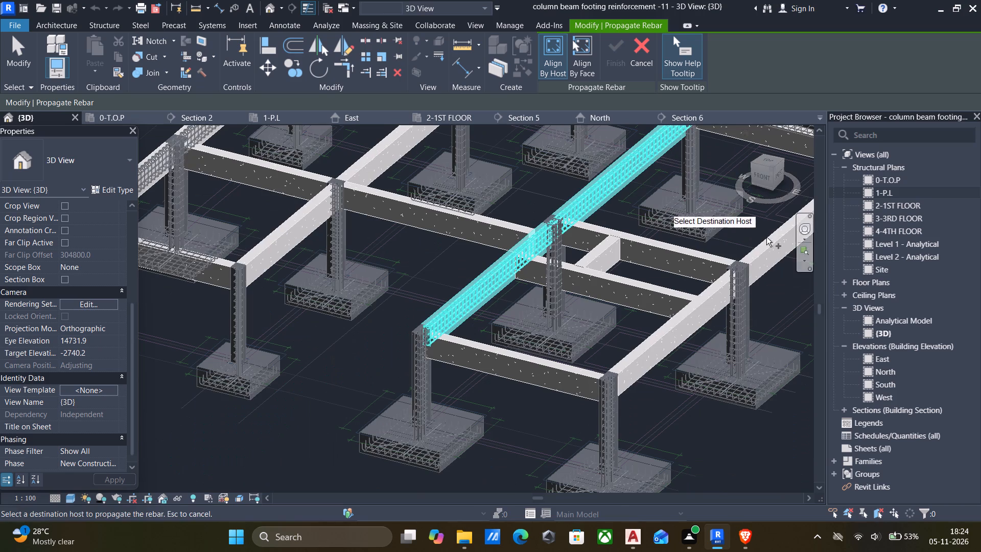
{"action": "left_click", "coordinate": [769, 244]}
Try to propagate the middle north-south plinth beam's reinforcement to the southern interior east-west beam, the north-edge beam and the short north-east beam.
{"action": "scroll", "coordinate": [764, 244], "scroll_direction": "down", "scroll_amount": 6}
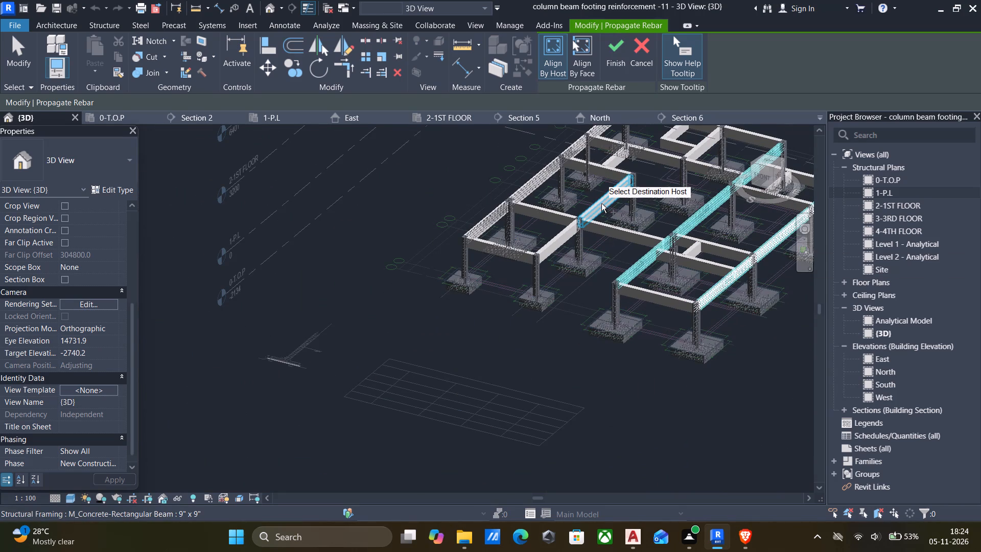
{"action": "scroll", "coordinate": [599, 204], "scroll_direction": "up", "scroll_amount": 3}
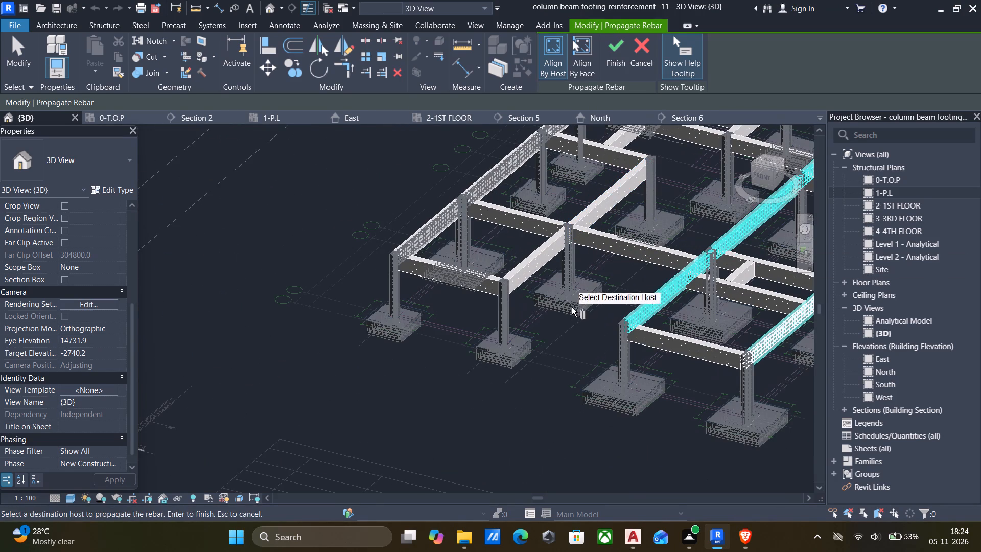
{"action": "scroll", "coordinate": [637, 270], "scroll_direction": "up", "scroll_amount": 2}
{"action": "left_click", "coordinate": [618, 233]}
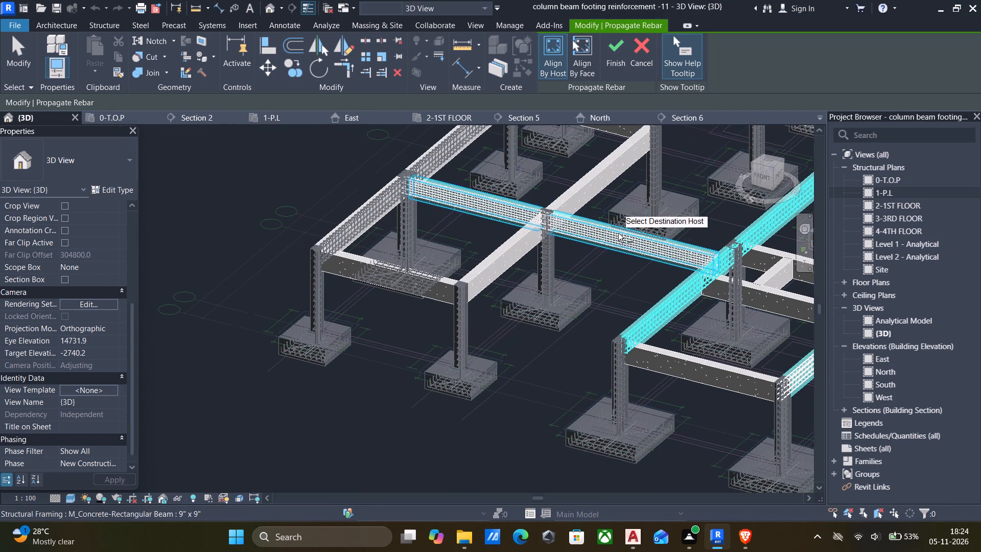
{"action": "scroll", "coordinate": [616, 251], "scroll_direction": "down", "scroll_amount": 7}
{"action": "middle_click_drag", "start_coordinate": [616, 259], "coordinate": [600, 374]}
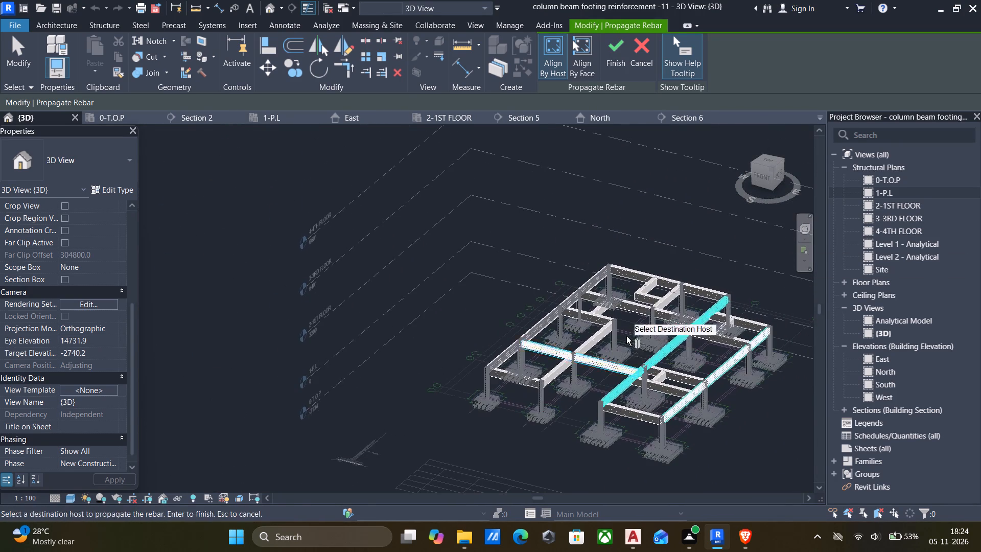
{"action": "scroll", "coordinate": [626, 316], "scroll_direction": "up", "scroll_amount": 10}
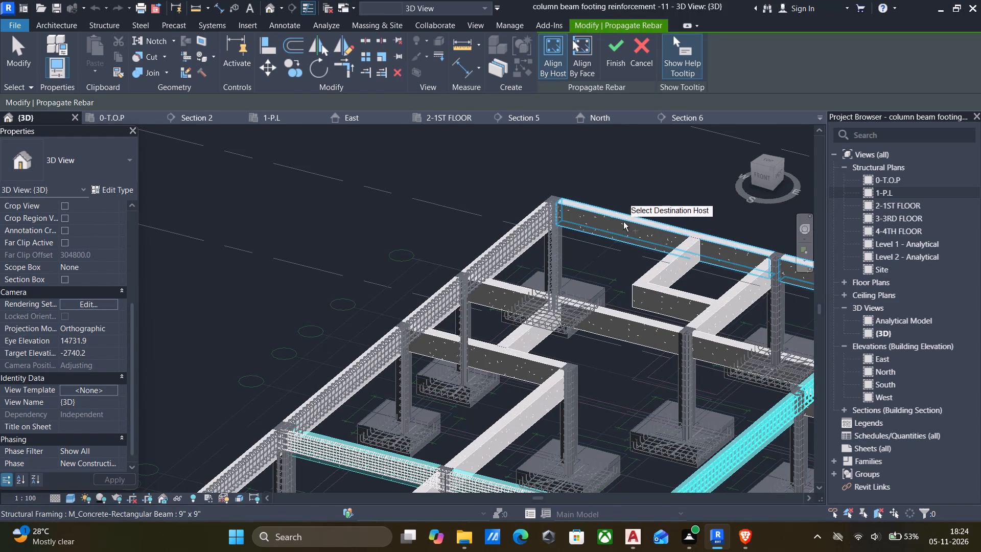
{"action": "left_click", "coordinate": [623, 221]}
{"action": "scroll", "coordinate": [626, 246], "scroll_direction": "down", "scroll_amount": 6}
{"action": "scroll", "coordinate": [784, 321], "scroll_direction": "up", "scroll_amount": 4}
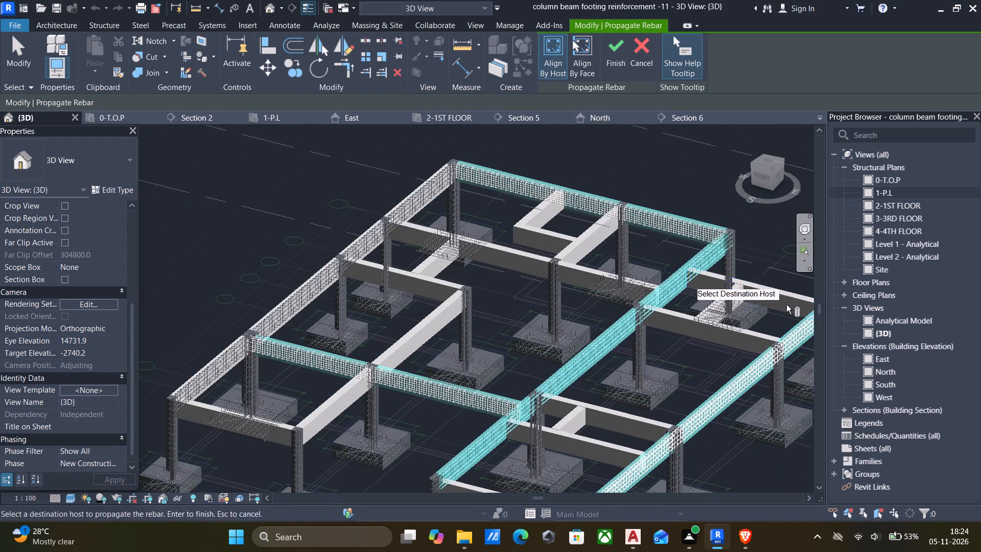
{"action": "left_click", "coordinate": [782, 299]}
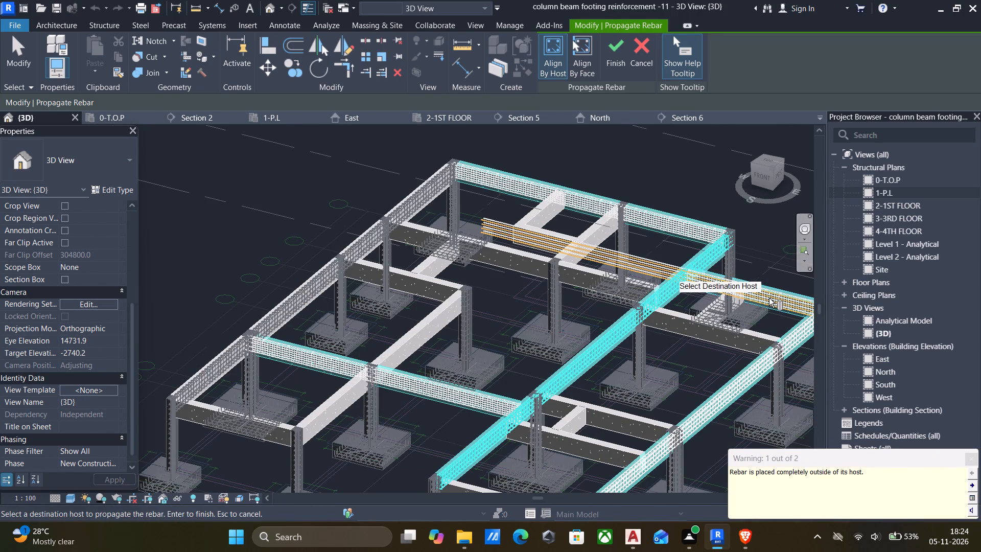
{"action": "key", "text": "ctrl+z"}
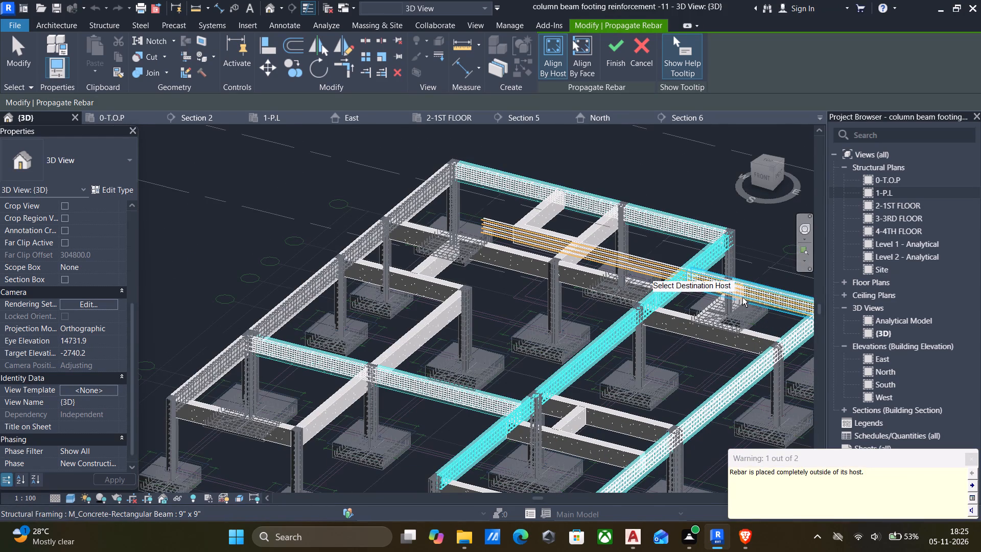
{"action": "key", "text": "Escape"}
Propagate the middle north-south plinth beam's reinforcement, aligned by host, to the east-edge beam and the two long interior east-west beams.
{"action": "scroll", "coordinate": [671, 261], "scroll_direction": "down", "scroll_amount": 2}
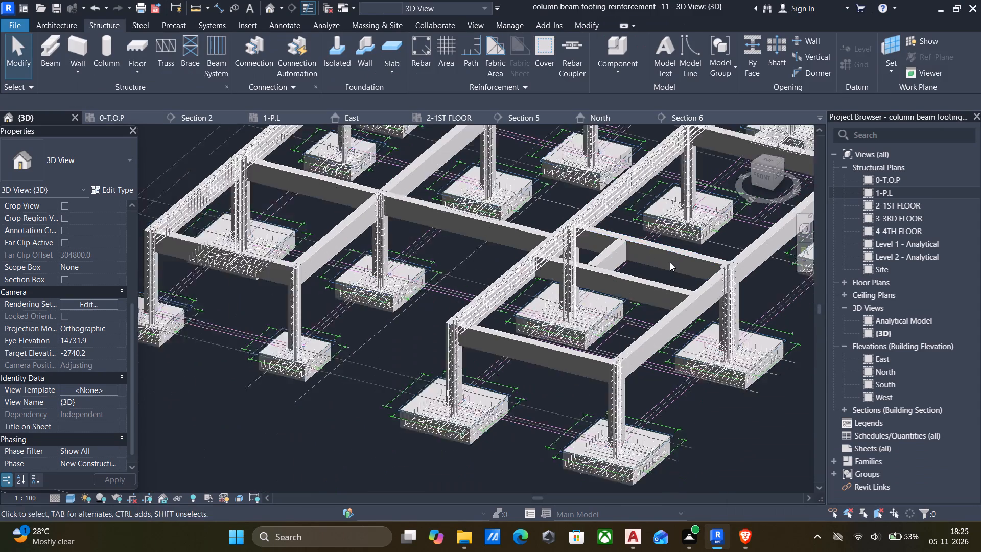
{"action": "scroll", "coordinate": [670, 262], "scroll_direction": "down", "scroll_amount": 3}
{"action": "scroll", "coordinate": [634, 246], "scroll_direction": "up", "scroll_amount": 9}
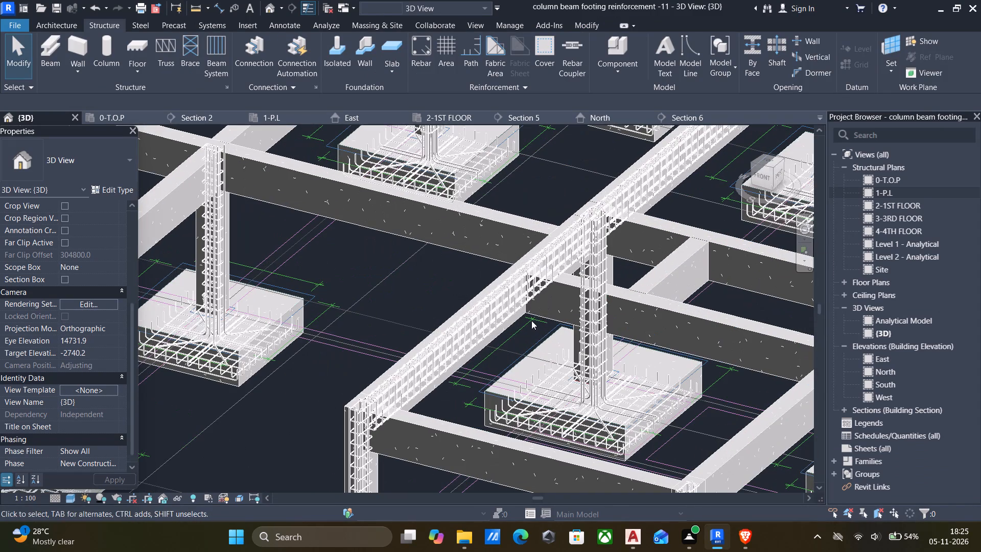
{"action": "left_click", "coordinate": [503, 331]}
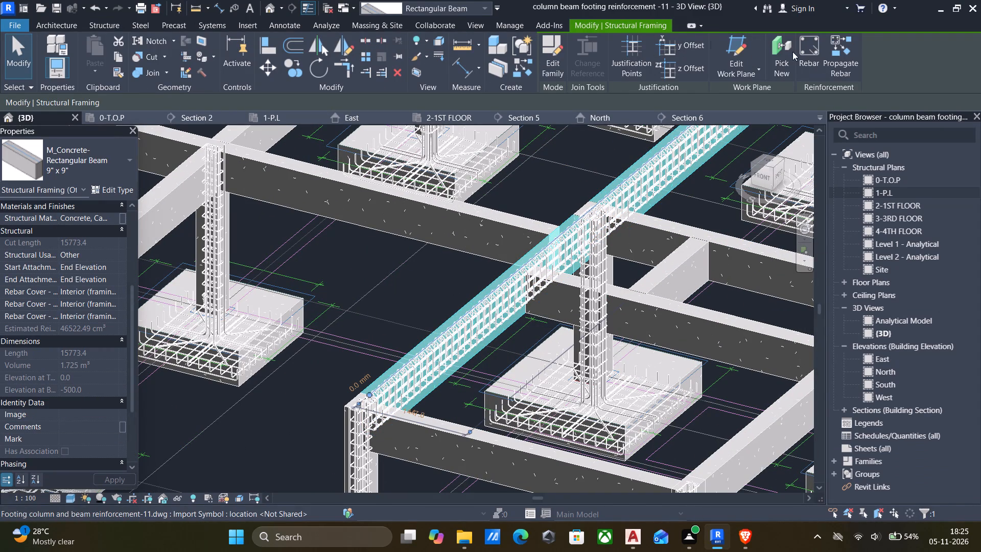
{"action": "left_click", "coordinate": [838, 52]}
{"action": "scroll", "coordinate": [367, 262], "scroll_direction": "down", "scroll_amount": 6}
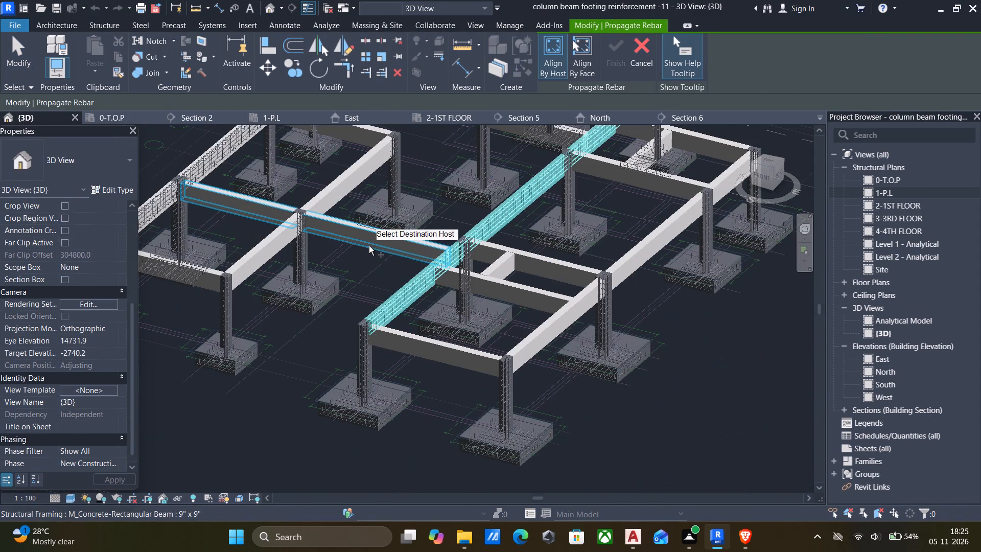
{"action": "scroll", "coordinate": [369, 245], "scroll_direction": "down", "scroll_amount": 4}
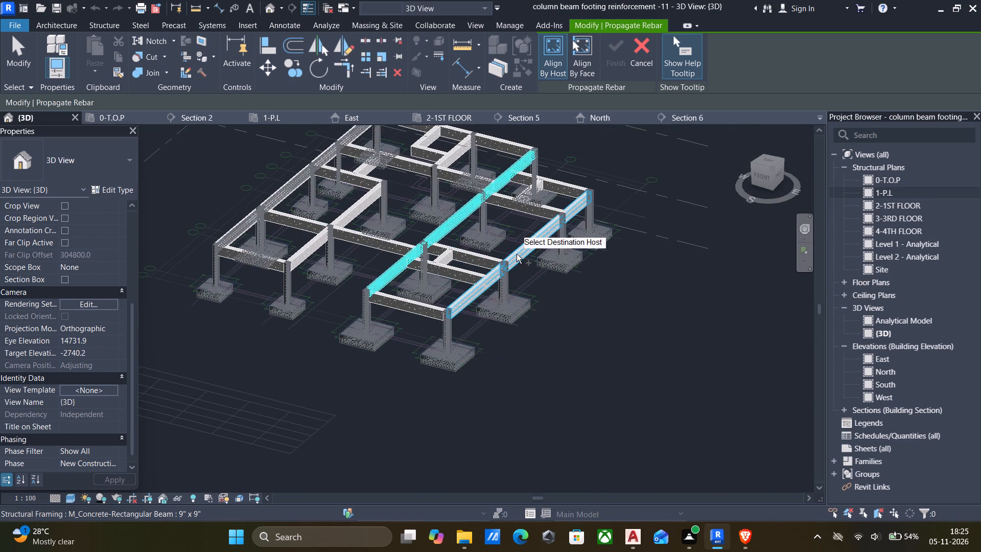
{"action": "left_click", "coordinate": [517, 254]}
{"action": "left_click", "coordinate": [358, 237]}
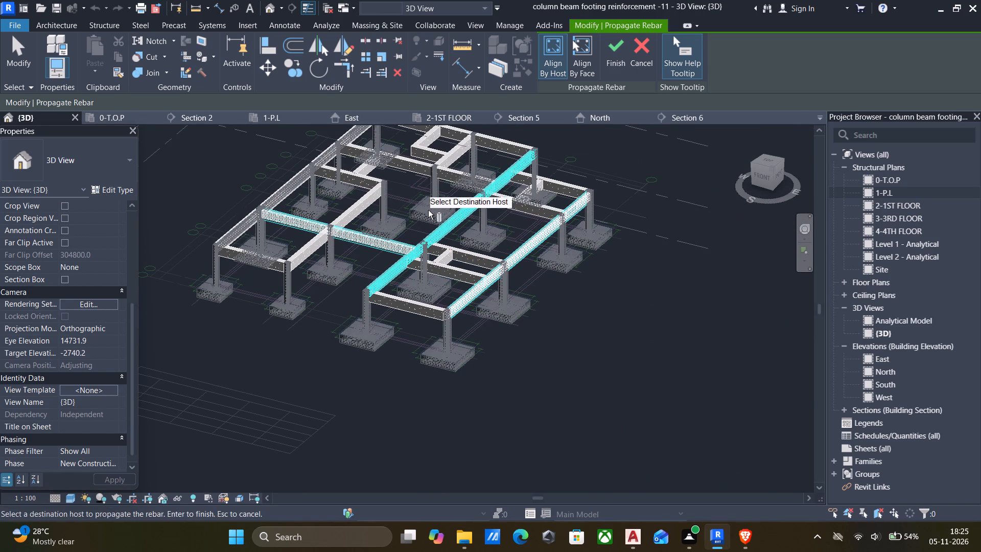
{"action": "left_click", "coordinate": [406, 170]}
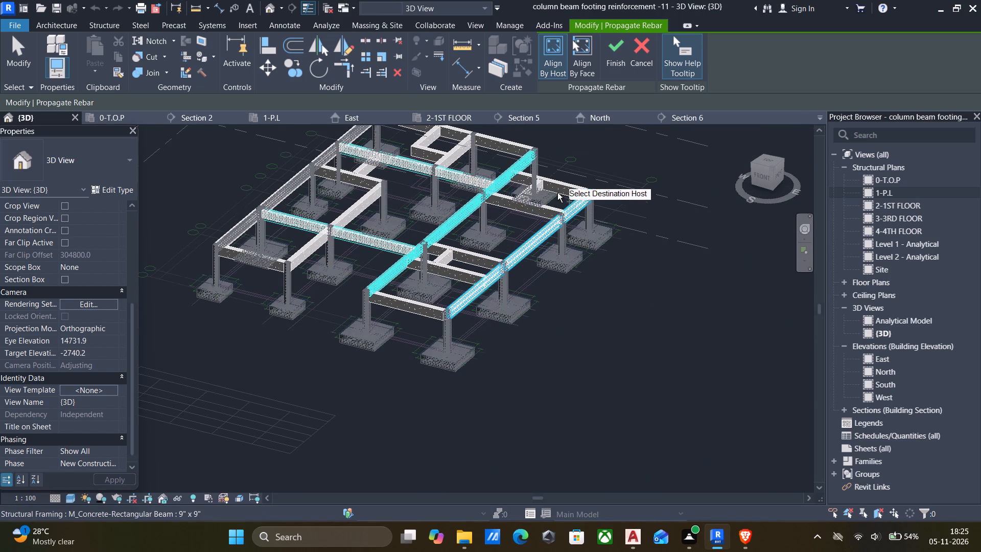
{"action": "left_click", "coordinate": [613, 54]}
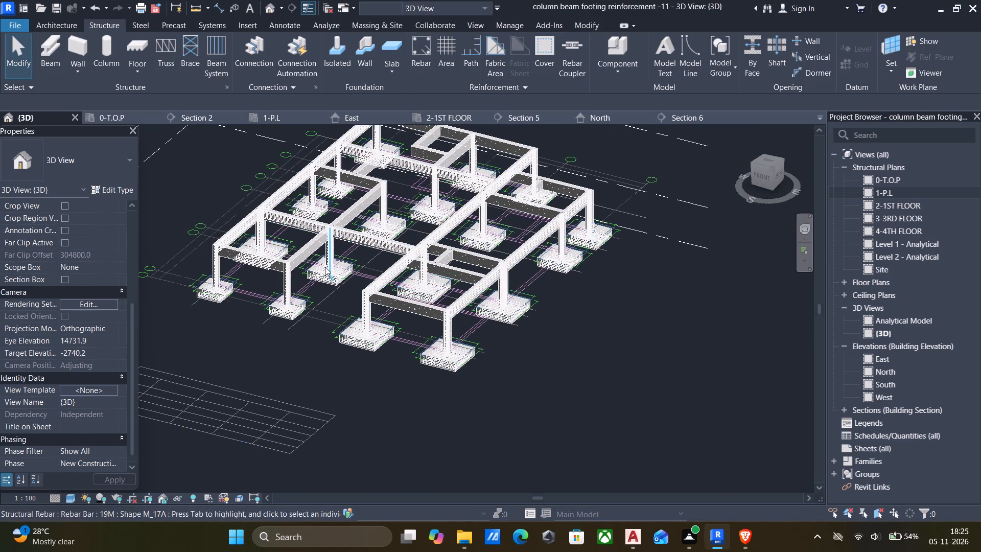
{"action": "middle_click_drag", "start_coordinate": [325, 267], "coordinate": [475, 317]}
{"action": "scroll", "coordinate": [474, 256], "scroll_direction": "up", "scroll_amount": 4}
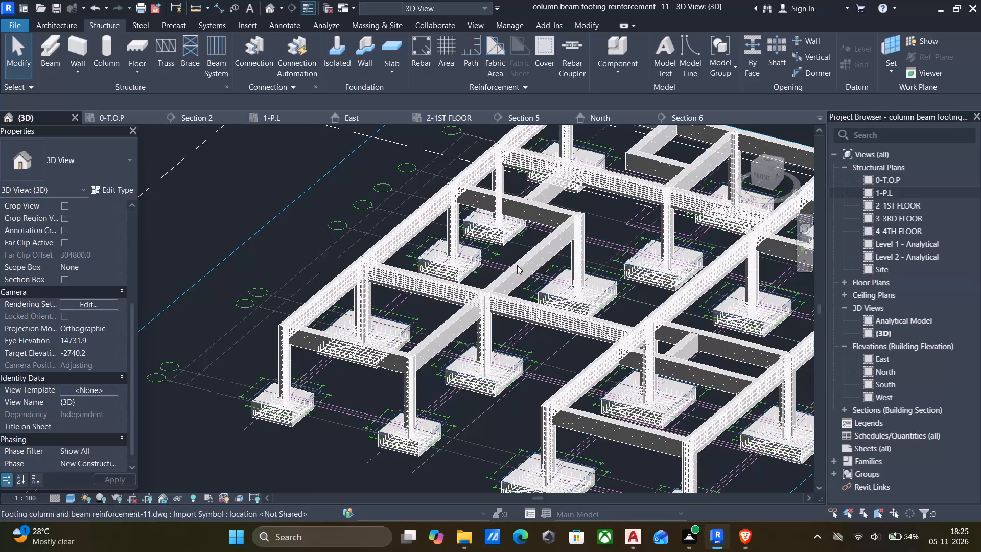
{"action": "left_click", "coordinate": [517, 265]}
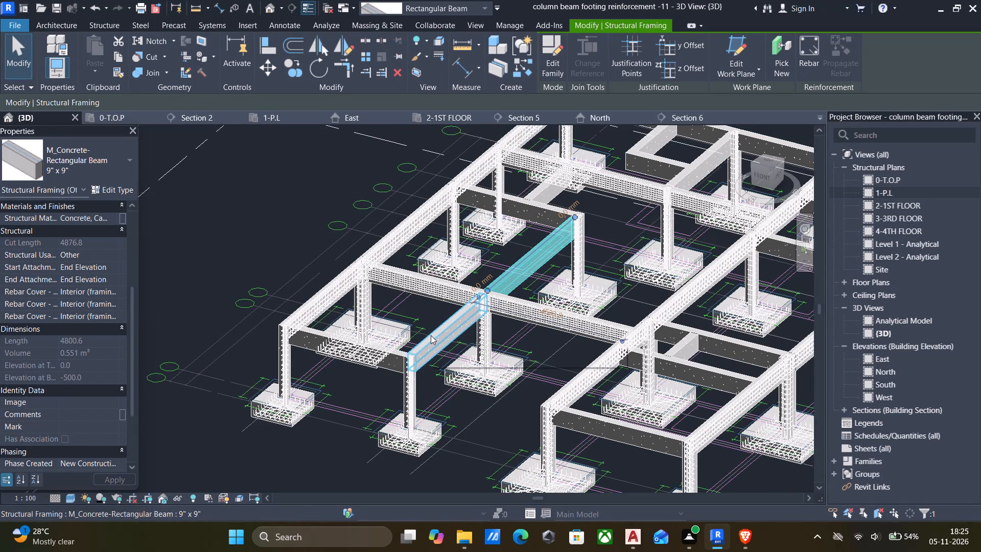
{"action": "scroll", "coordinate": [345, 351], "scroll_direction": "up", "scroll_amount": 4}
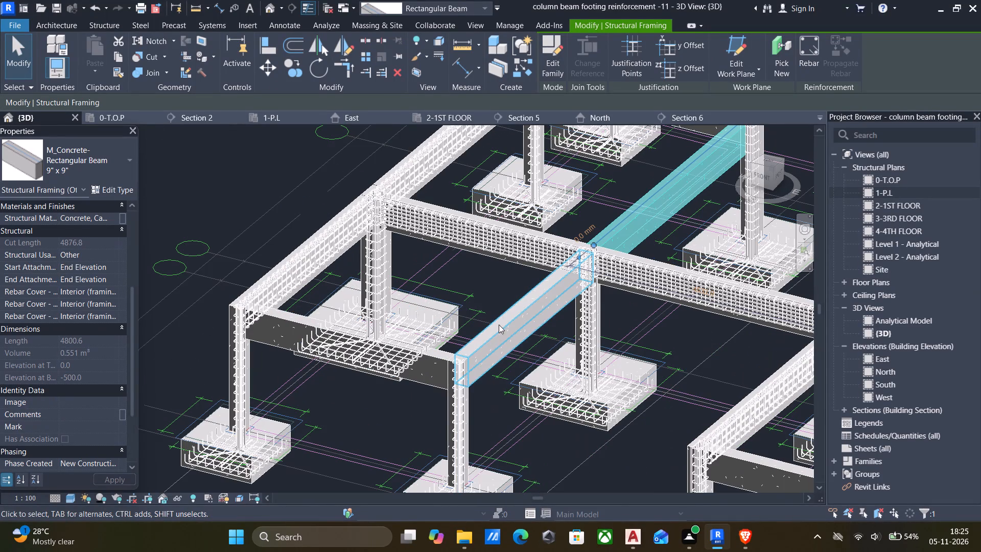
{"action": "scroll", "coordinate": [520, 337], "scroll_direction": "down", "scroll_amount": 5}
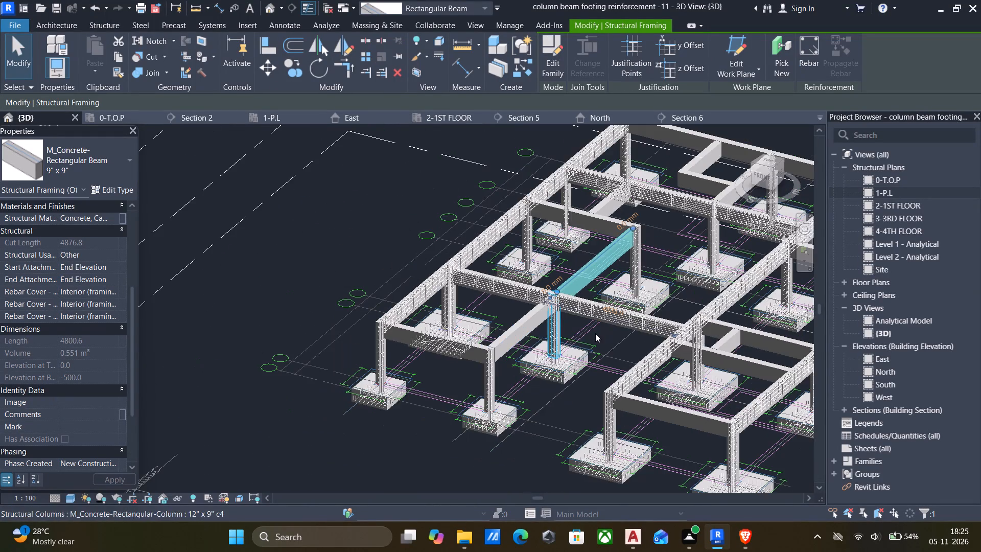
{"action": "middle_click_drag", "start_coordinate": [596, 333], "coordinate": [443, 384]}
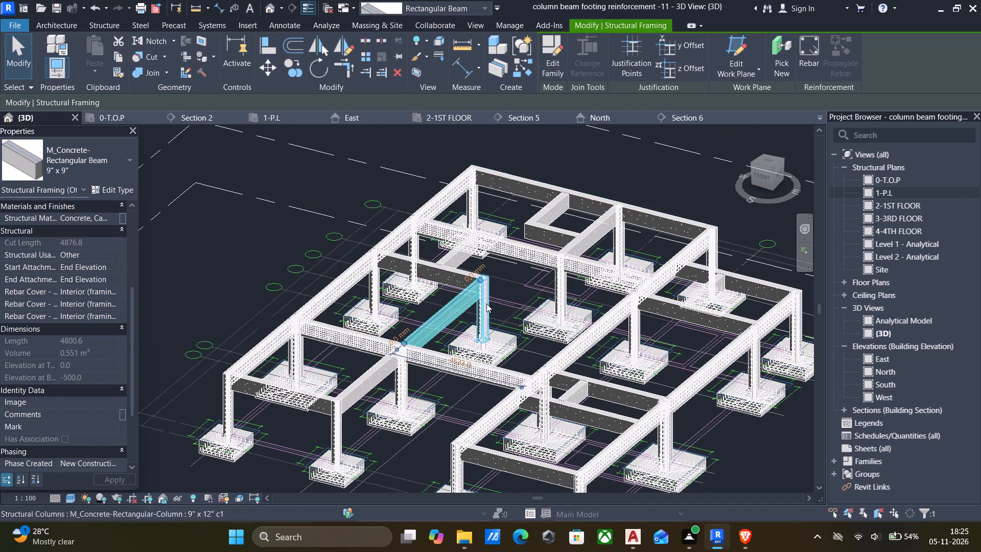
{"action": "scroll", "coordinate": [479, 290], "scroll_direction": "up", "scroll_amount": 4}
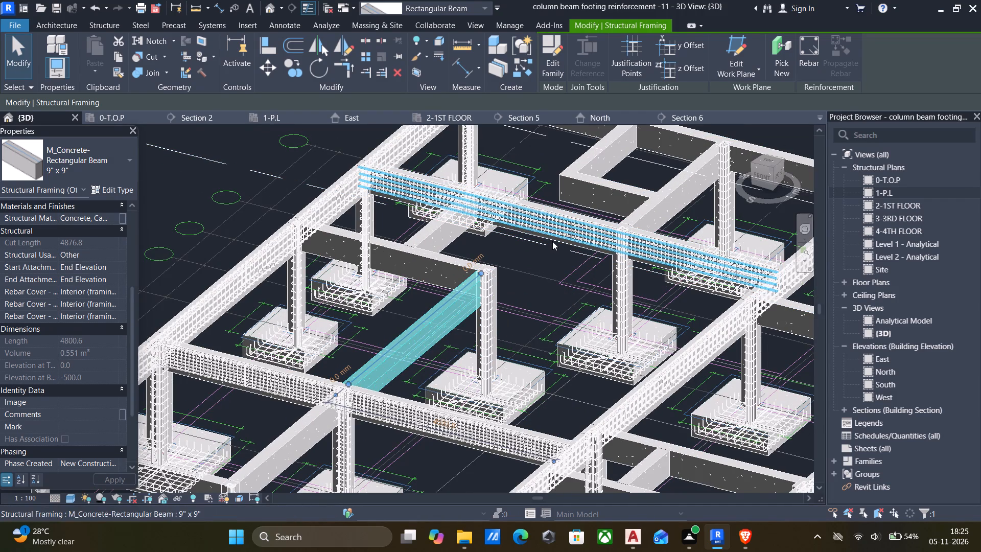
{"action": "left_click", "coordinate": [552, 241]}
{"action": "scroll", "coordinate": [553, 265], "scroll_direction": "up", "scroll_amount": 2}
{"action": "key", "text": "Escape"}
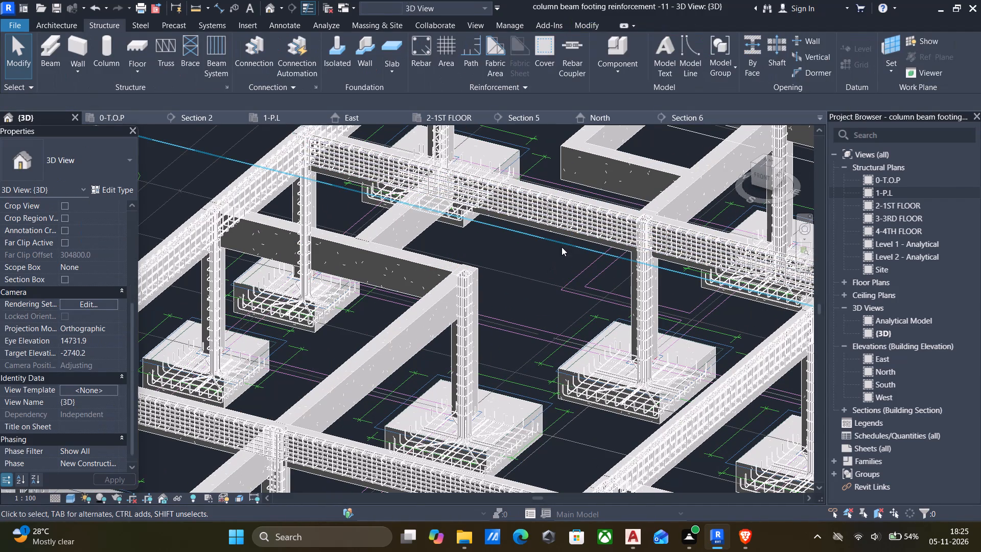
Propagate the northern interior east-west plinth beam's reinforcement to the parallel north-edge plinth beam, aligned by host.
{"action": "left_click", "coordinate": [564, 237]}
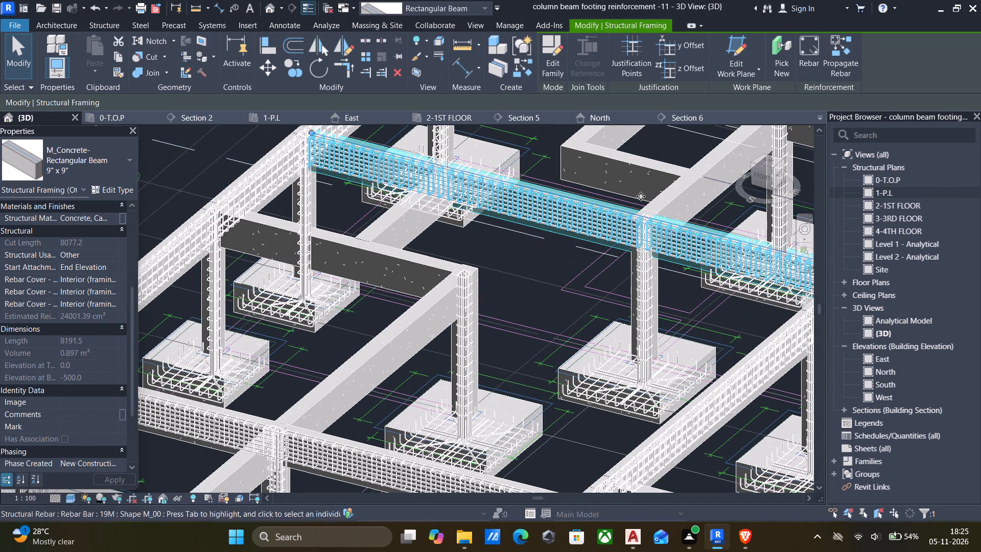
{"action": "left_click", "coordinate": [843, 52]}
{"action": "scroll", "coordinate": [800, 104], "scroll_direction": "down", "scroll_amount": 6}
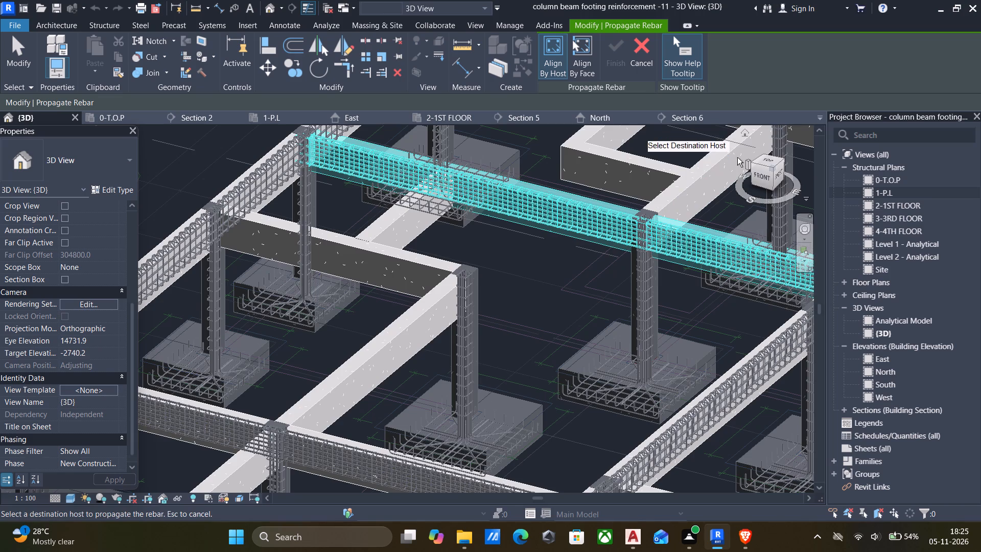
{"action": "middle_click_drag", "start_coordinate": [734, 165], "coordinate": [517, 401]}
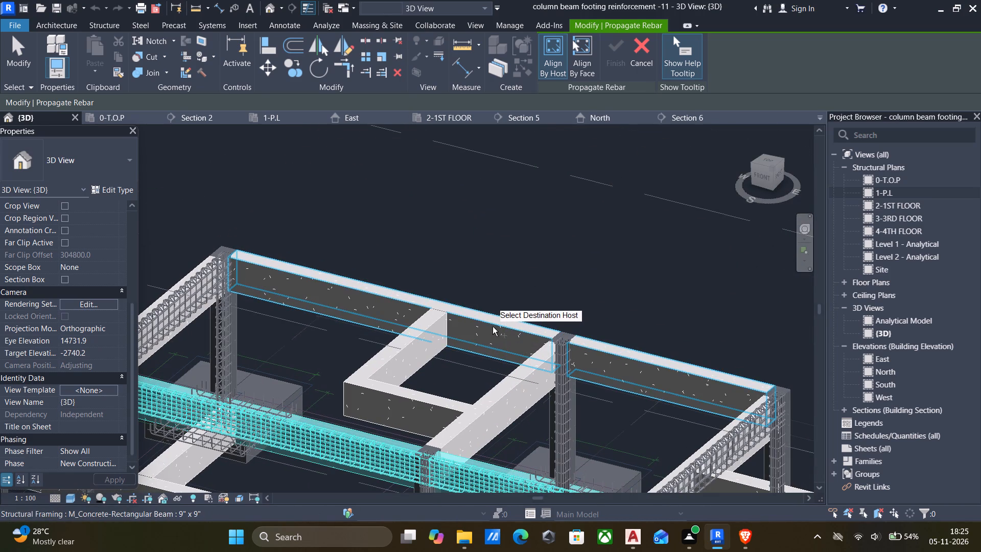
{"action": "left_click", "coordinate": [493, 327]}
{"action": "scroll", "coordinate": [502, 327], "scroll_direction": "down", "scroll_amount": 5}
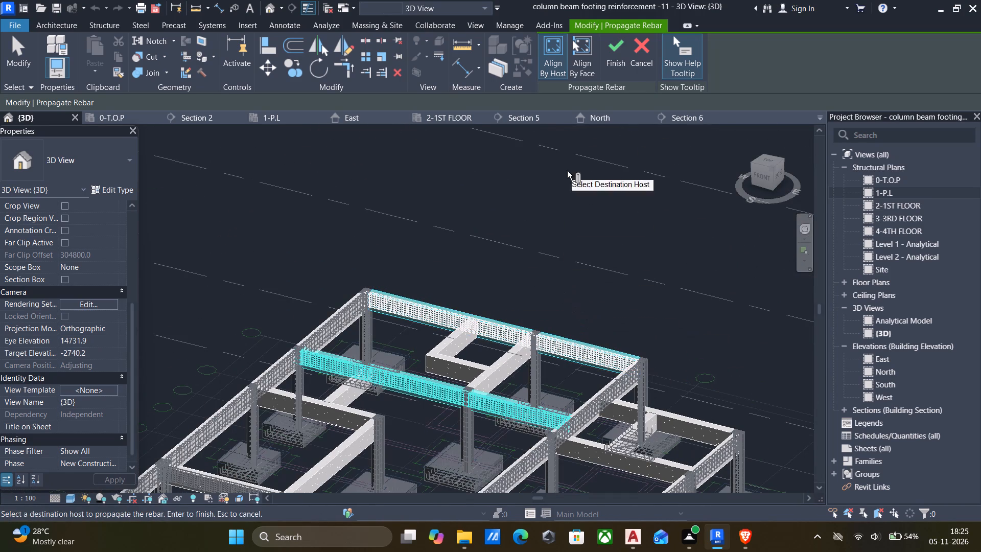
{"action": "left_click", "coordinate": [616, 45]}
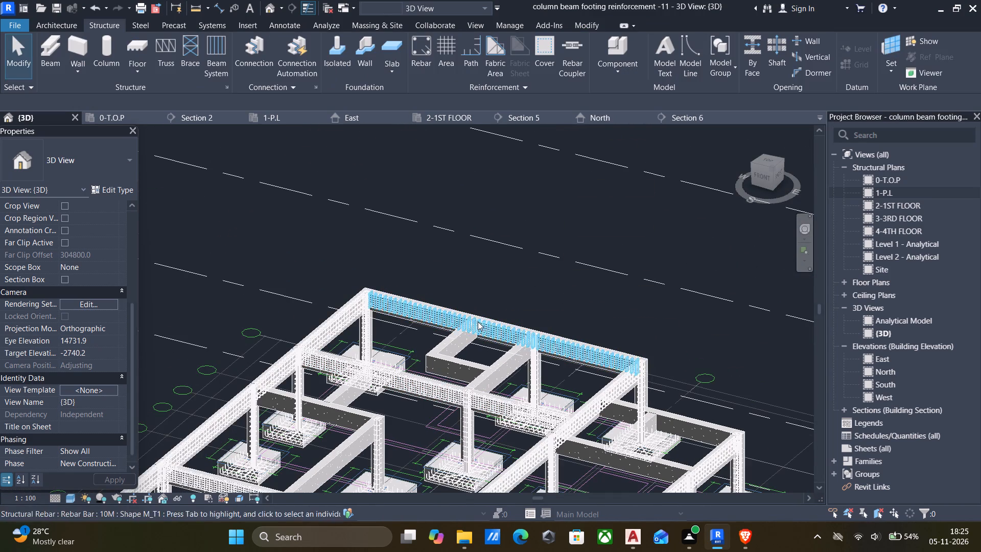
Examine the plinth beam frame in 3D for short beams that still lack reinforcement.
{"action": "middle_click_drag", "start_coordinate": [479, 322], "coordinate": [602, 249]}
{"action": "scroll", "coordinate": [580, 279], "scroll_direction": "up", "scroll_amount": 4}
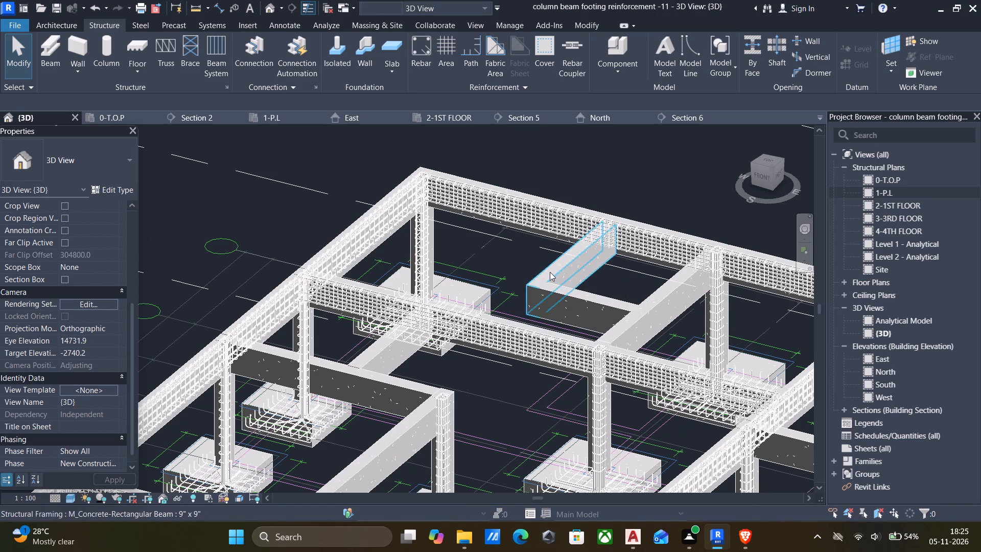
{"action": "scroll", "coordinate": [549, 273], "scroll_direction": "down", "scroll_amount": 4}
{"action": "scroll", "coordinate": [609, 295], "scroll_direction": "up", "scroll_amount": 6}
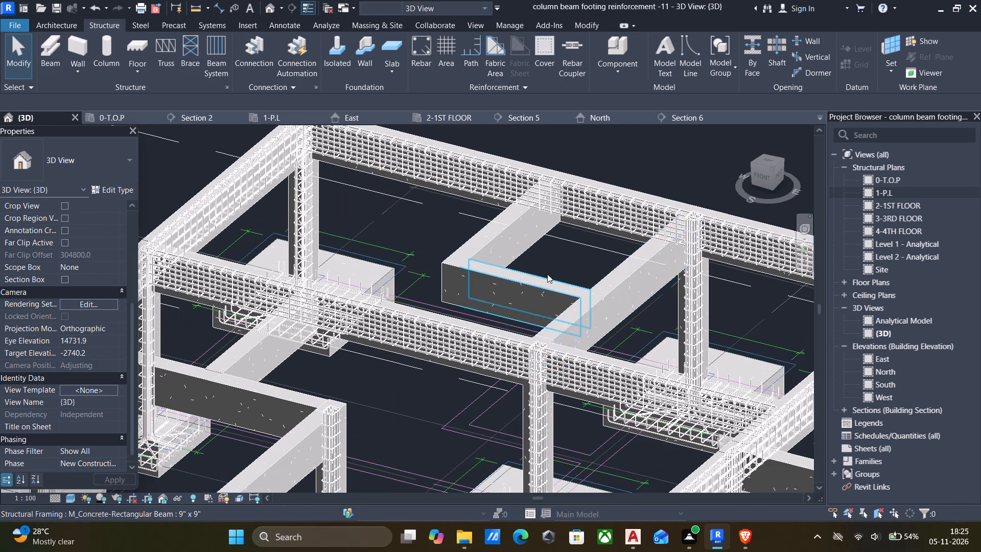
{"action": "scroll", "coordinate": [468, 264], "scroll_direction": "down", "scroll_amount": 5}
{"action": "middle_click_drag", "start_coordinate": [563, 311], "coordinate": [446, 232]}
{"action": "scroll", "coordinate": [643, 330], "scroll_direction": "down", "scroll_amount": 1}
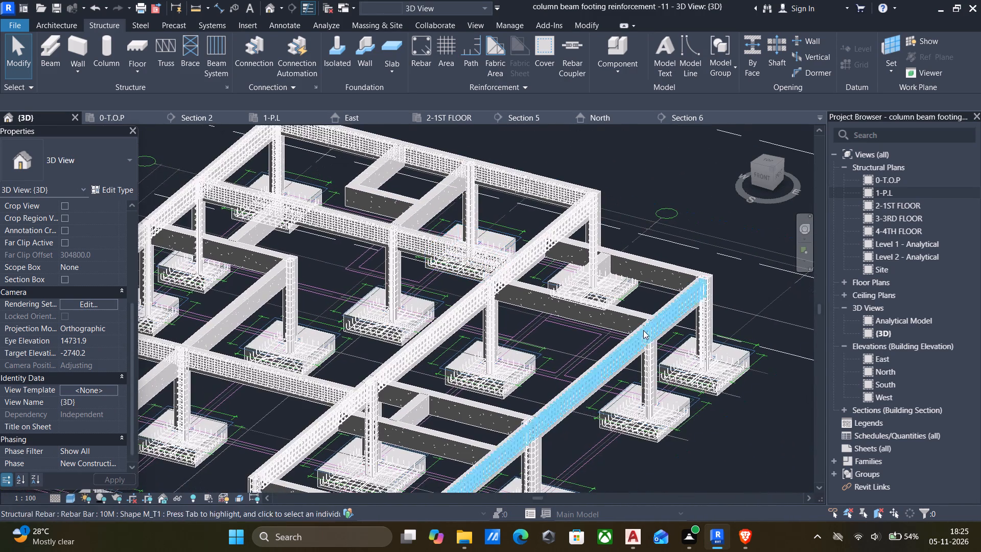
{"action": "scroll", "coordinate": [584, 329], "scroll_direction": "down", "scroll_amount": 3}
{"action": "middle_click_drag", "start_coordinate": [503, 318], "coordinate": [600, 310]}
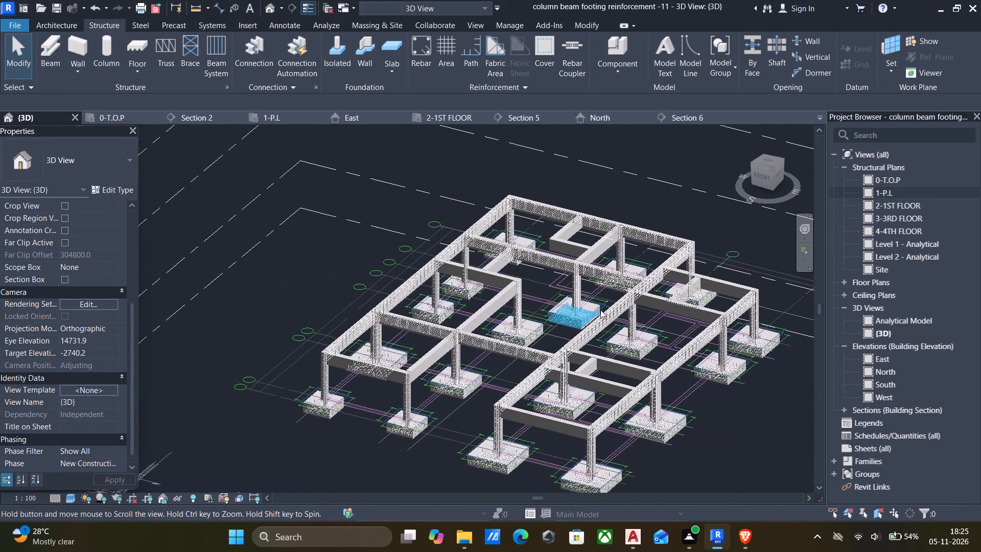
Propagate the southern interior east-west plinth beam's reinforcement to the two north-south beams meeting it and the short south-west edge beam, aligned by host.
{"action": "scroll", "coordinate": [529, 304], "scroll_direction": "up", "scroll_amount": 4}
{"action": "scroll", "coordinate": [455, 355], "scroll_direction": "up", "scroll_amount": 3}
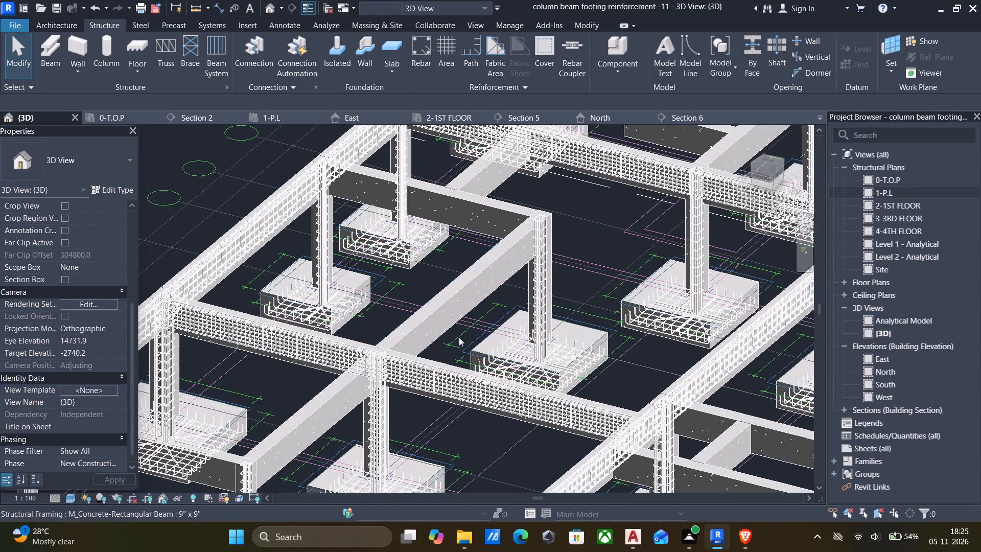
{"action": "scroll", "coordinate": [462, 411], "scroll_direction": "up", "scroll_amount": 2}
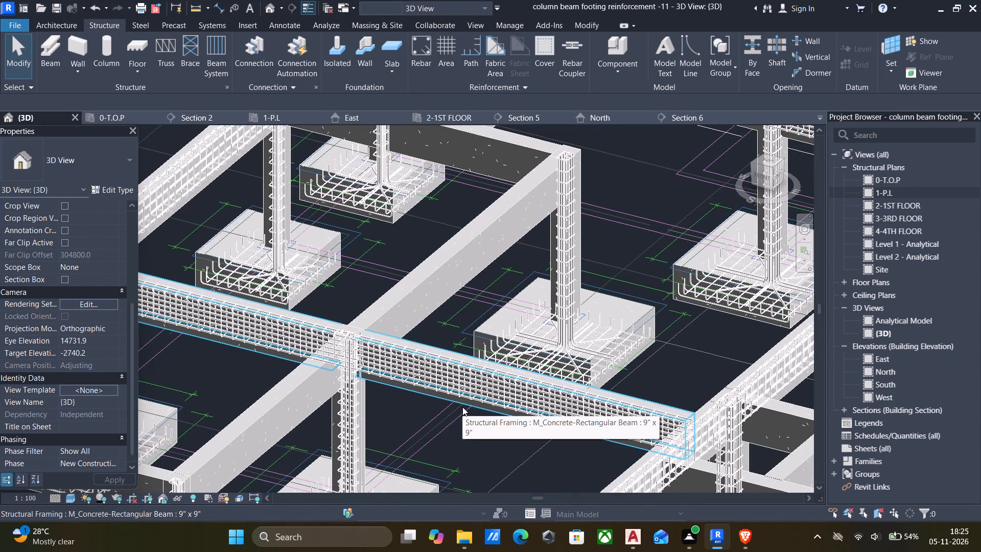
{"action": "left_click", "coordinate": [462, 407]}
{"action": "left_click", "coordinate": [839, 50]}
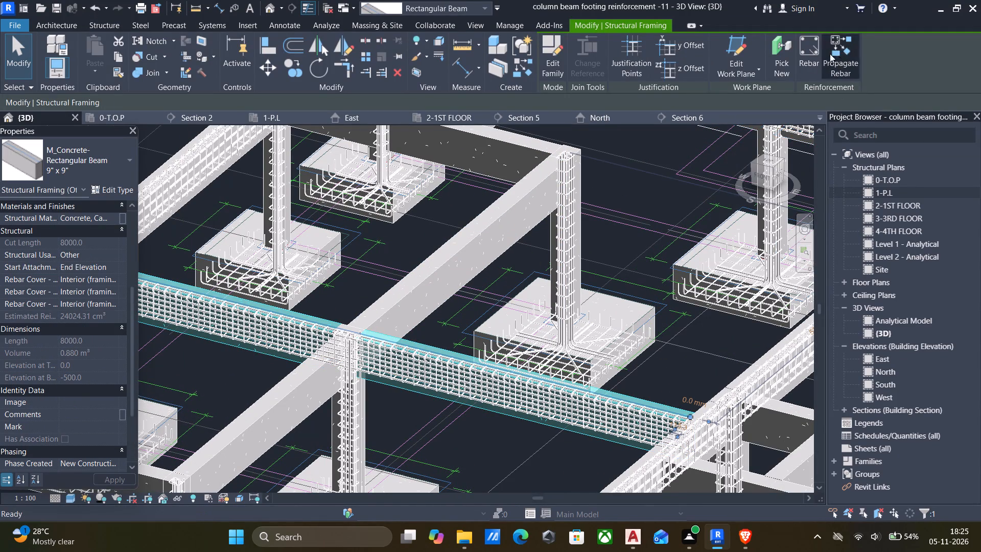
{"action": "left_click", "coordinate": [515, 242]}
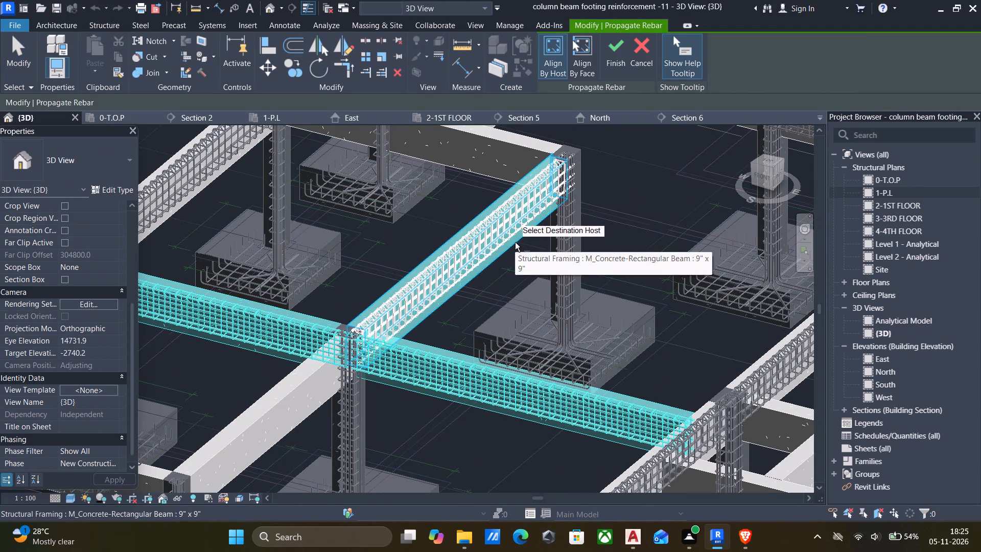
{"action": "left_click", "coordinate": [269, 452]}
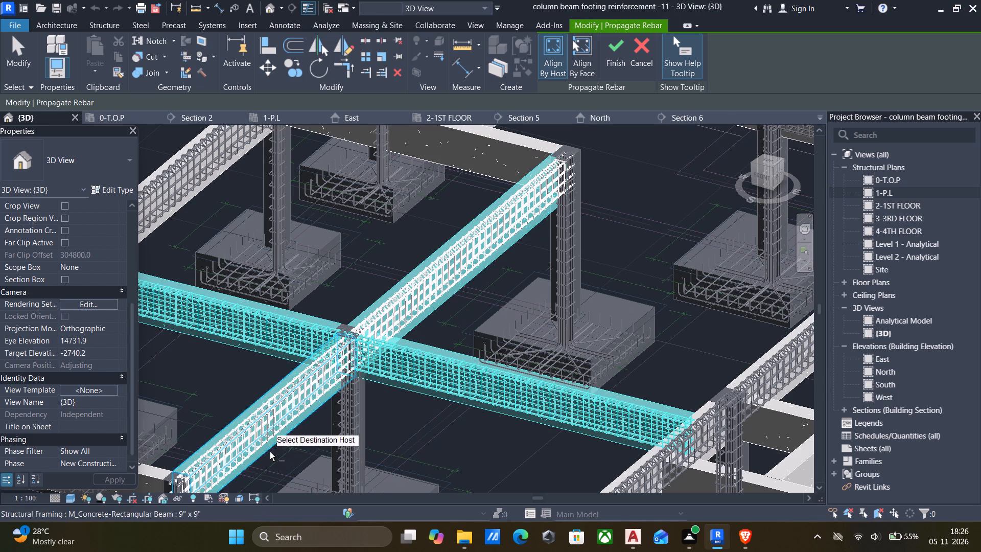
{"action": "scroll", "coordinate": [314, 452], "scroll_direction": "down", "scroll_amount": 5}
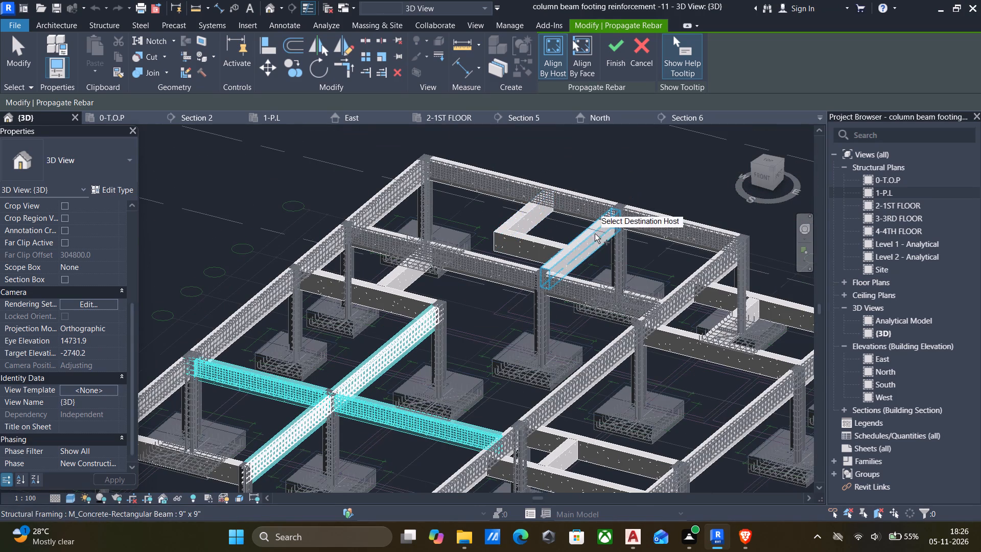
{"action": "left_click", "coordinate": [216, 481]}
{"action": "scroll", "coordinate": [264, 458], "scroll_direction": "down", "scroll_amount": 2}
{"action": "middle_click_drag", "start_coordinate": [267, 456], "coordinate": [498, 366]}
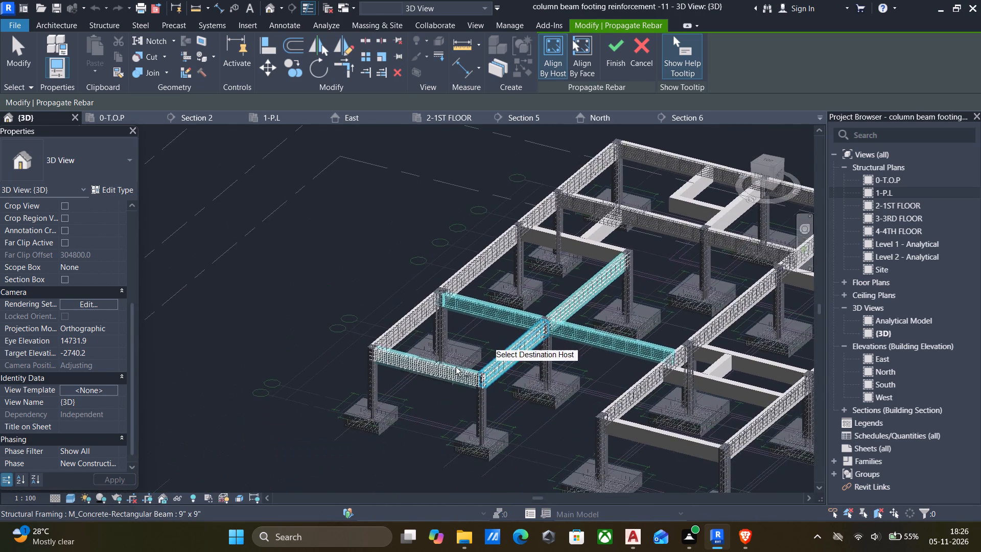
{"action": "scroll", "coordinate": [382, 361], "scroll_direction": "up", "scroll_amount": 16}
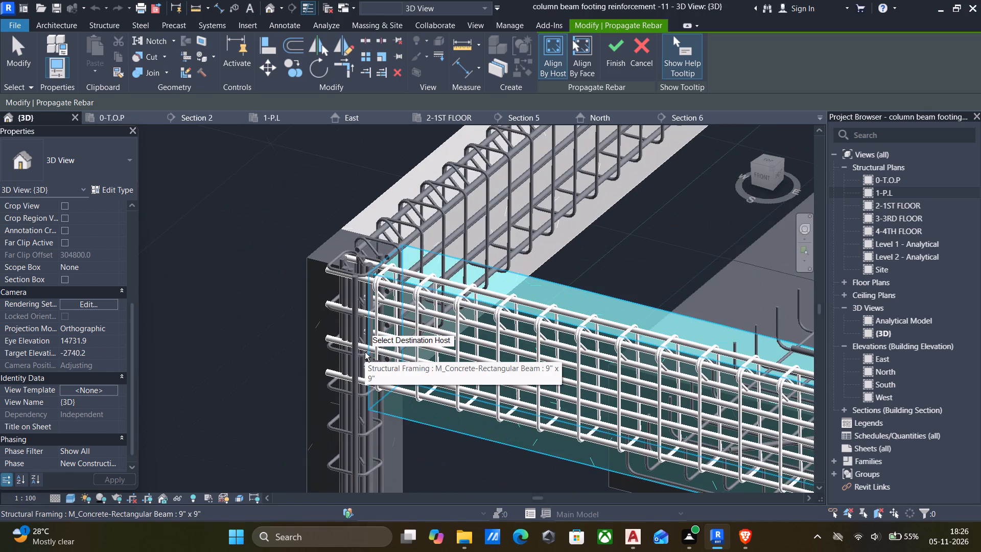
{"action": "scroll", "coordinate": [396, 249], "scroll_direction": "up", "scroll_amount": 4}
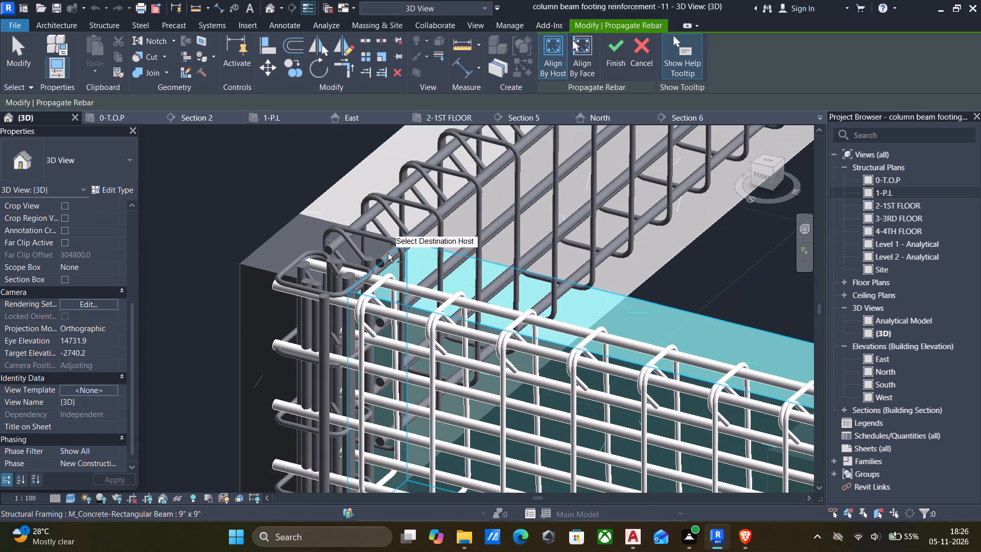
{"action": "scroll", "coordinate": [438, 287], "scroll_direction": "up", "scroll_amount": 4}
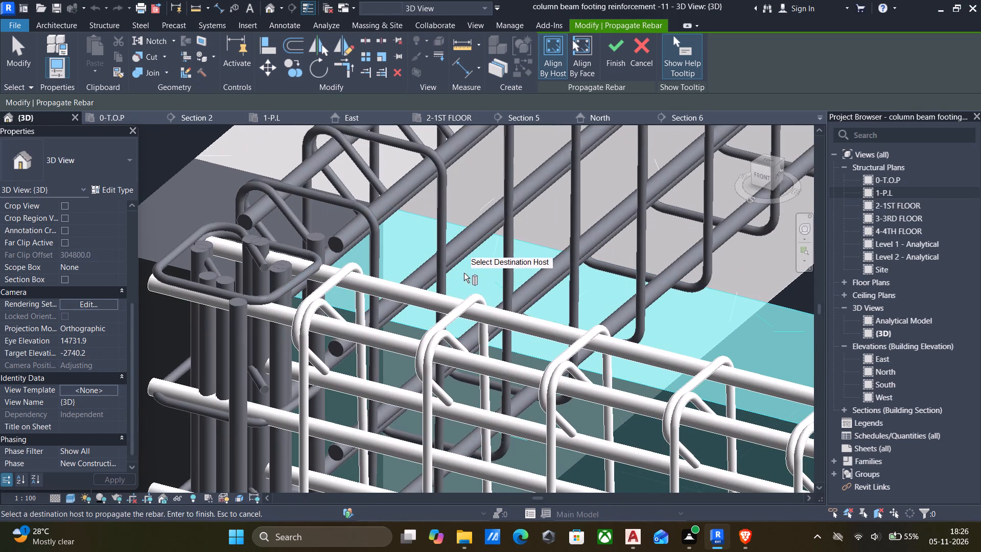
{"action": "left_click", "coordinate": [614, 57]}
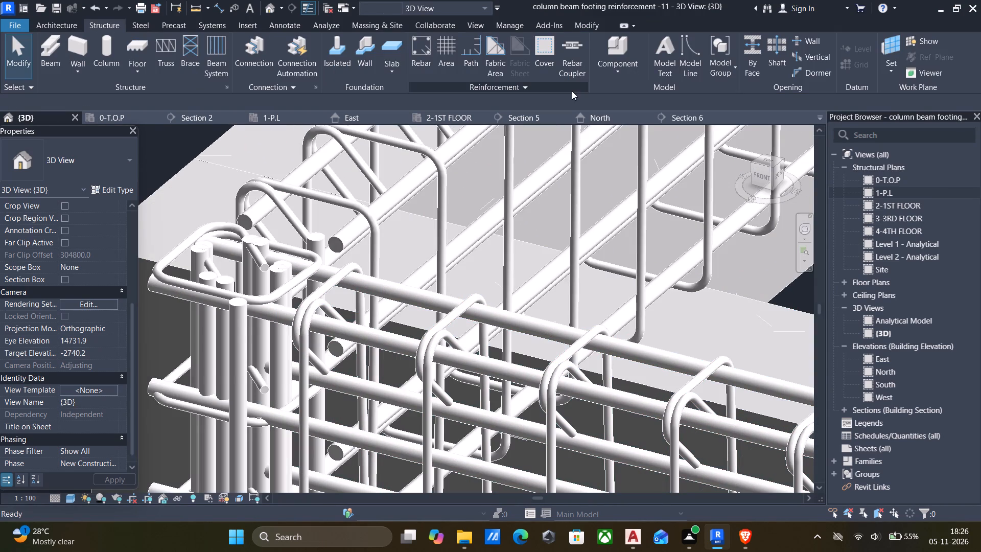
Examine the plinth beam frame from the south-west corner northwards for beams that still lack reinforcement.
{"action": "scroll", "coordinate": [549, 228], "scroll_direction": "down", "scroll_amount": 10}
{"action": "middle_click_drag", "start_coordinate": [599, 242], "coordinate": [581, 245]}
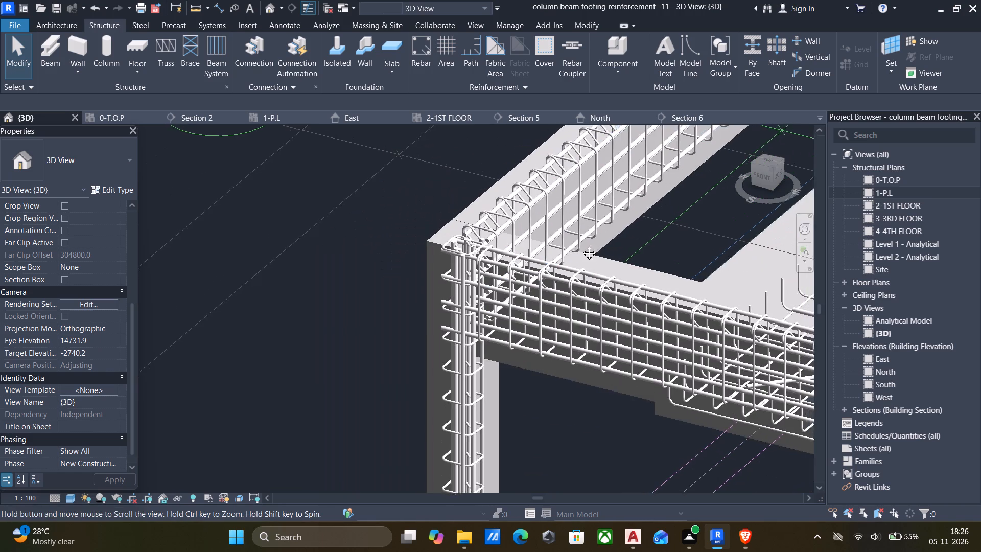
{"action": "middle_click_drag", "start_coordinate": [581, 245], "coordinate": [437, 241]}
{"action": "scroll", "coordinate": [434, 241], "scroll_direction": "down", "scroll_amount": 5}
{"action": "middle_click_drag", "start_coordinate": [549, 263], "coordinate": [410, 266]}
{"action": "scroll", "coordinate": [522, 274], "scroll_direction": "down", "scroll_amount": 4}
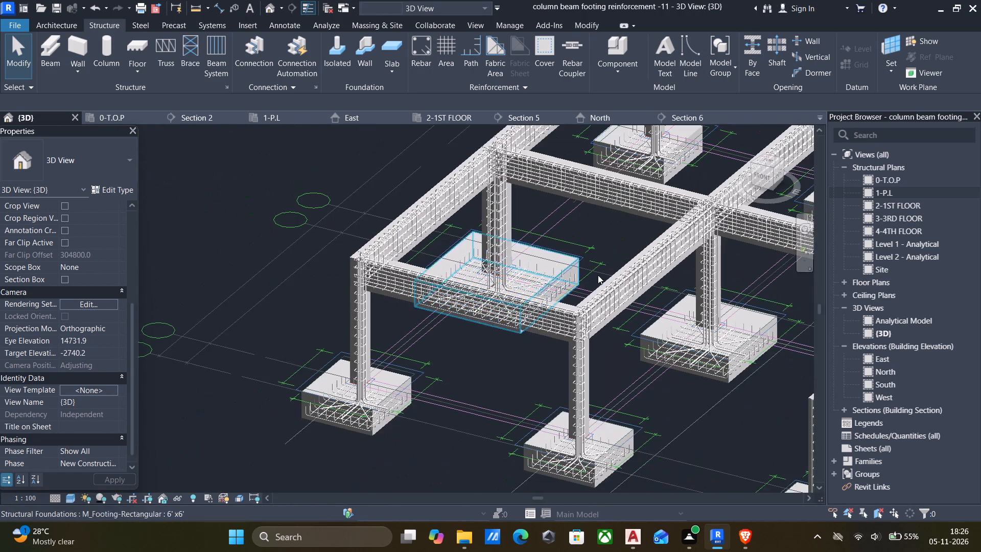
{"action": "middle_click_drag", "start_coordinate": [598, 275], "coordinate": [440, 288]}
{"action": "middle_click_drag", "start_coordinate": [561, 251], "coordinate": [492, 316]}
{"action": "scroll", "coordinate": [590, 289], "scroll_direction": "down", "scroll_amount": 4}
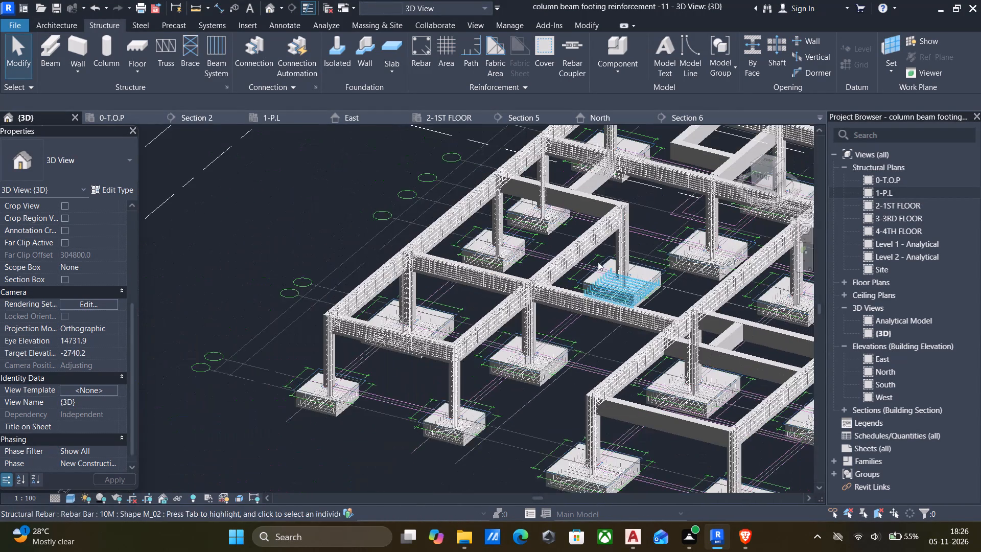
{"action": "middle_click_drag", "start_coordinate": [602, 240], "coordinate": [576, 292]}
{"action": "scroll", "coordinate": [525, 302], "scroll_direction": "up", "scroll_amount": 5}
{"action": "scroll", "coordinate": [459, 310], "scroll_direction": "down", "scroll_amount": 5}
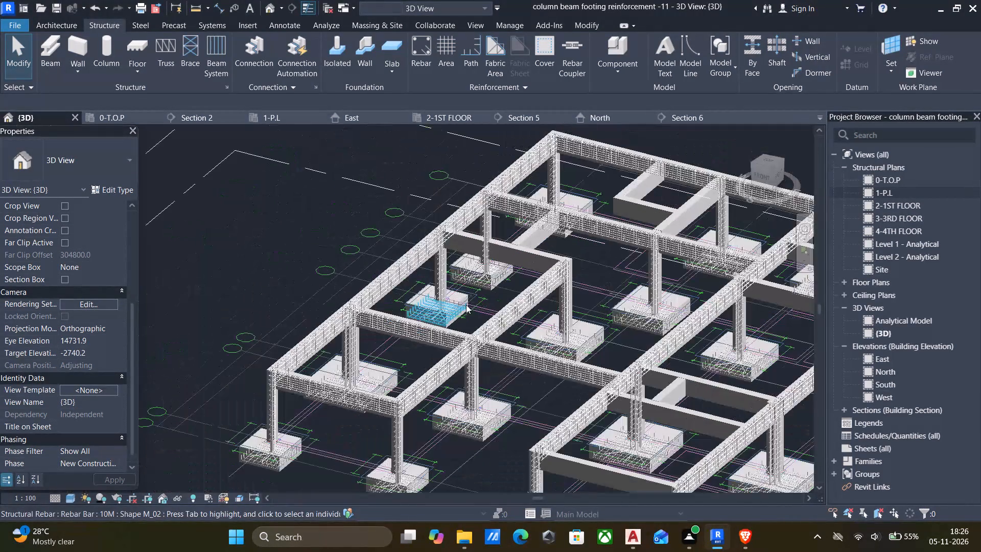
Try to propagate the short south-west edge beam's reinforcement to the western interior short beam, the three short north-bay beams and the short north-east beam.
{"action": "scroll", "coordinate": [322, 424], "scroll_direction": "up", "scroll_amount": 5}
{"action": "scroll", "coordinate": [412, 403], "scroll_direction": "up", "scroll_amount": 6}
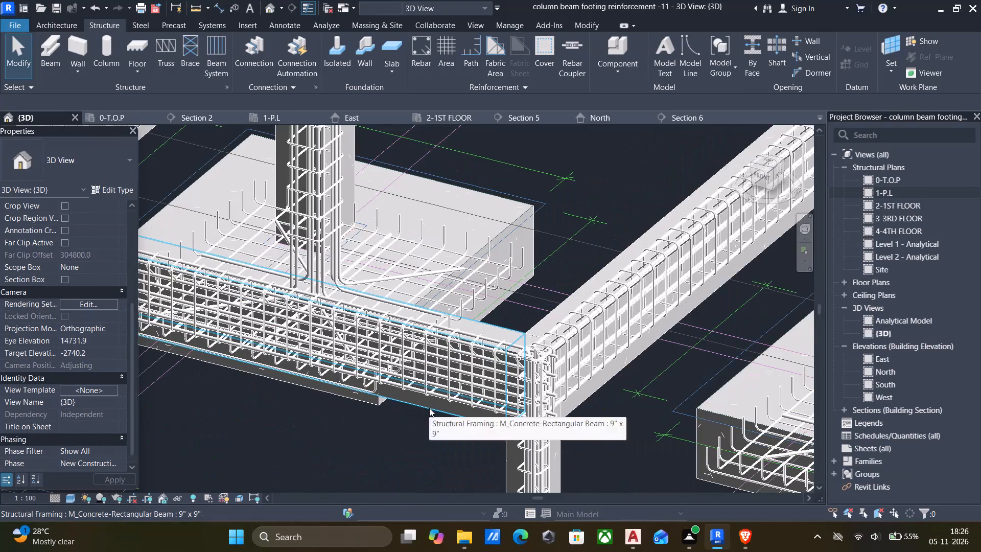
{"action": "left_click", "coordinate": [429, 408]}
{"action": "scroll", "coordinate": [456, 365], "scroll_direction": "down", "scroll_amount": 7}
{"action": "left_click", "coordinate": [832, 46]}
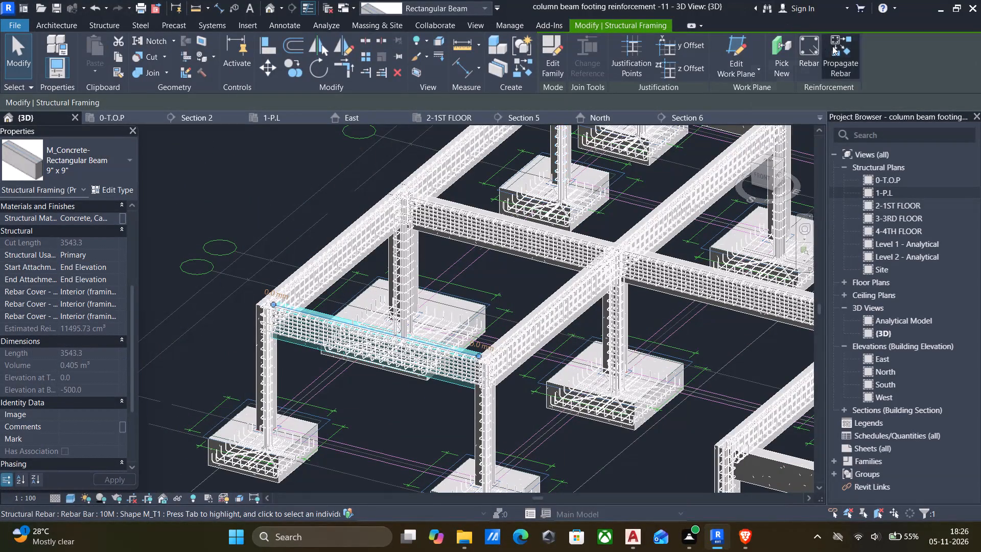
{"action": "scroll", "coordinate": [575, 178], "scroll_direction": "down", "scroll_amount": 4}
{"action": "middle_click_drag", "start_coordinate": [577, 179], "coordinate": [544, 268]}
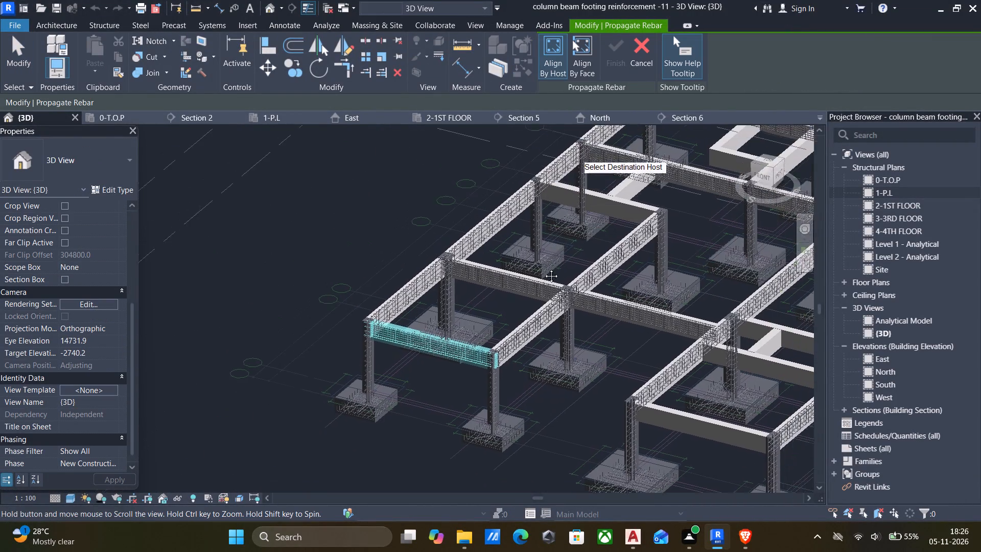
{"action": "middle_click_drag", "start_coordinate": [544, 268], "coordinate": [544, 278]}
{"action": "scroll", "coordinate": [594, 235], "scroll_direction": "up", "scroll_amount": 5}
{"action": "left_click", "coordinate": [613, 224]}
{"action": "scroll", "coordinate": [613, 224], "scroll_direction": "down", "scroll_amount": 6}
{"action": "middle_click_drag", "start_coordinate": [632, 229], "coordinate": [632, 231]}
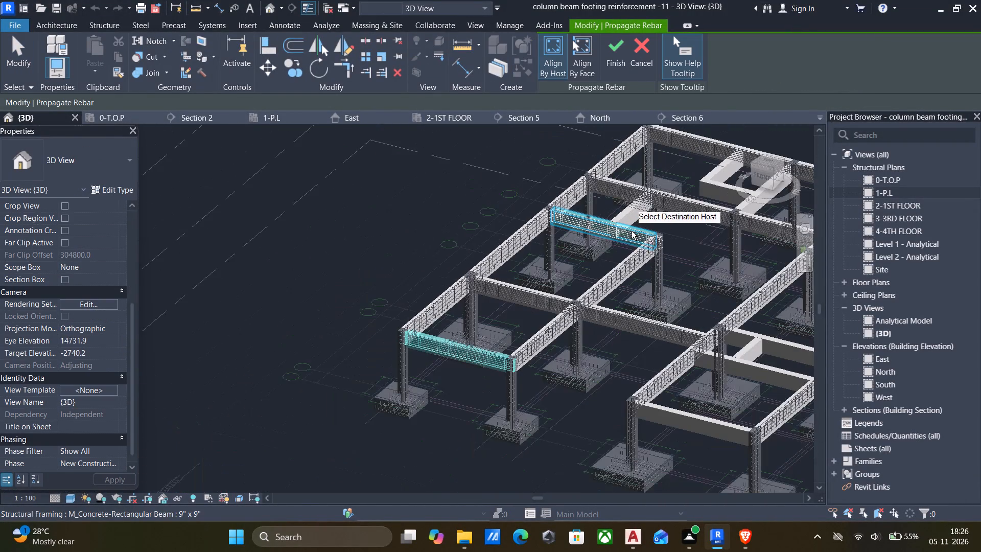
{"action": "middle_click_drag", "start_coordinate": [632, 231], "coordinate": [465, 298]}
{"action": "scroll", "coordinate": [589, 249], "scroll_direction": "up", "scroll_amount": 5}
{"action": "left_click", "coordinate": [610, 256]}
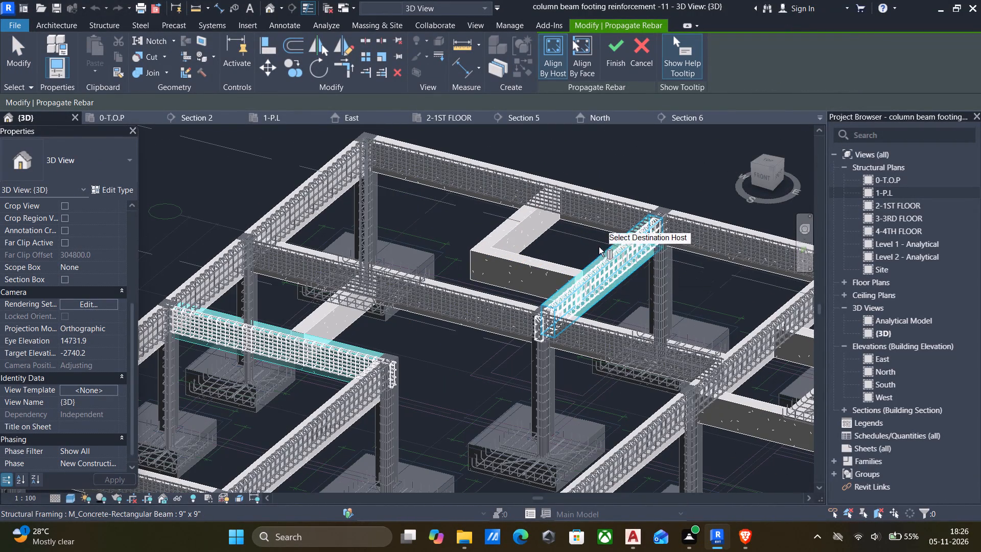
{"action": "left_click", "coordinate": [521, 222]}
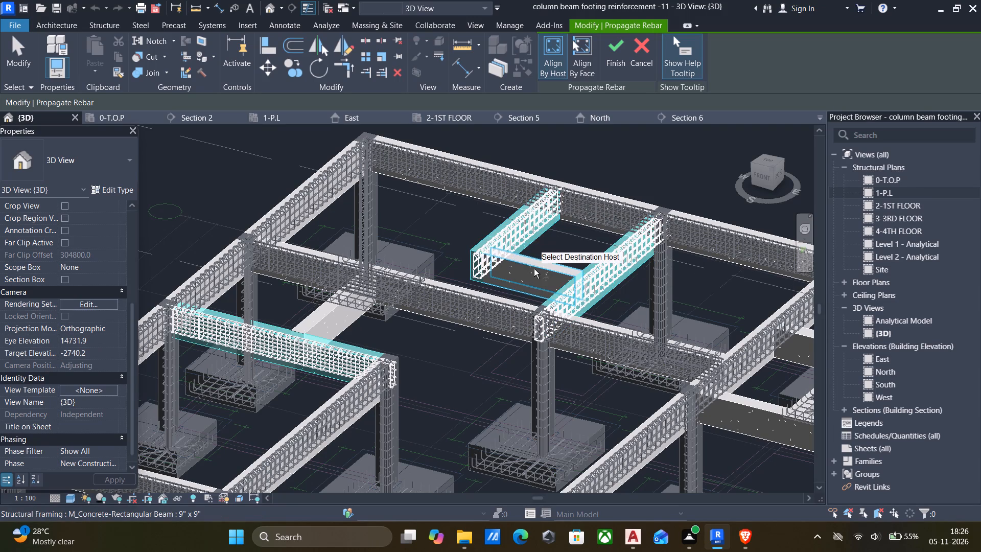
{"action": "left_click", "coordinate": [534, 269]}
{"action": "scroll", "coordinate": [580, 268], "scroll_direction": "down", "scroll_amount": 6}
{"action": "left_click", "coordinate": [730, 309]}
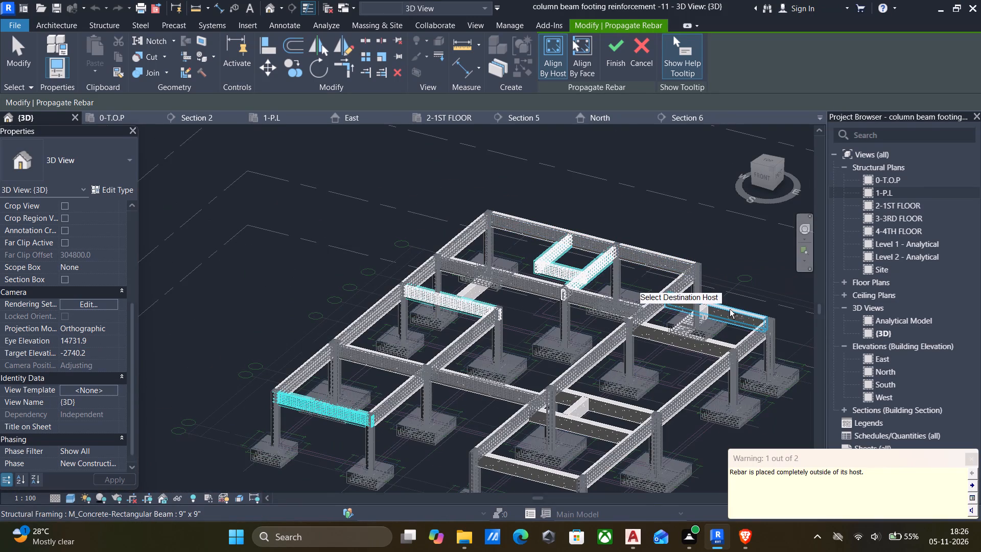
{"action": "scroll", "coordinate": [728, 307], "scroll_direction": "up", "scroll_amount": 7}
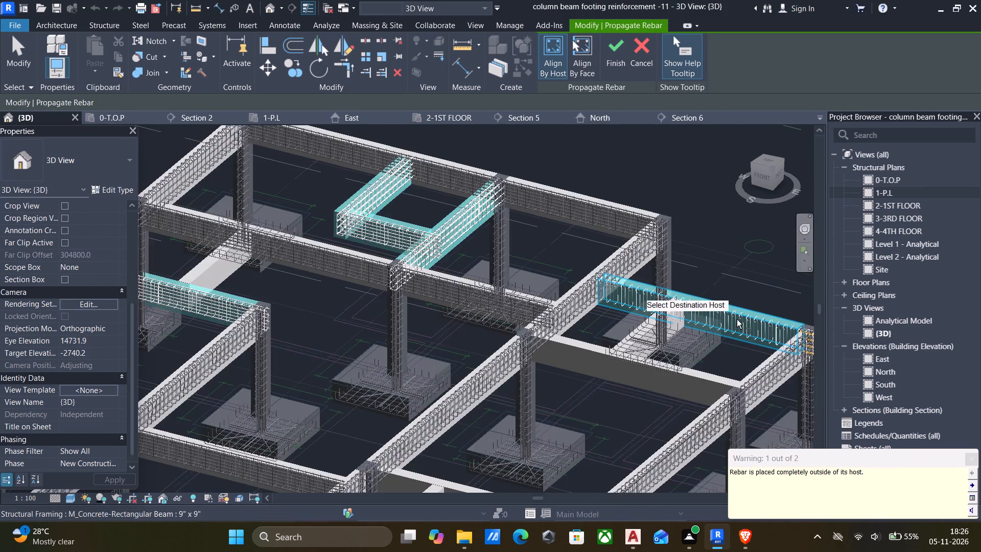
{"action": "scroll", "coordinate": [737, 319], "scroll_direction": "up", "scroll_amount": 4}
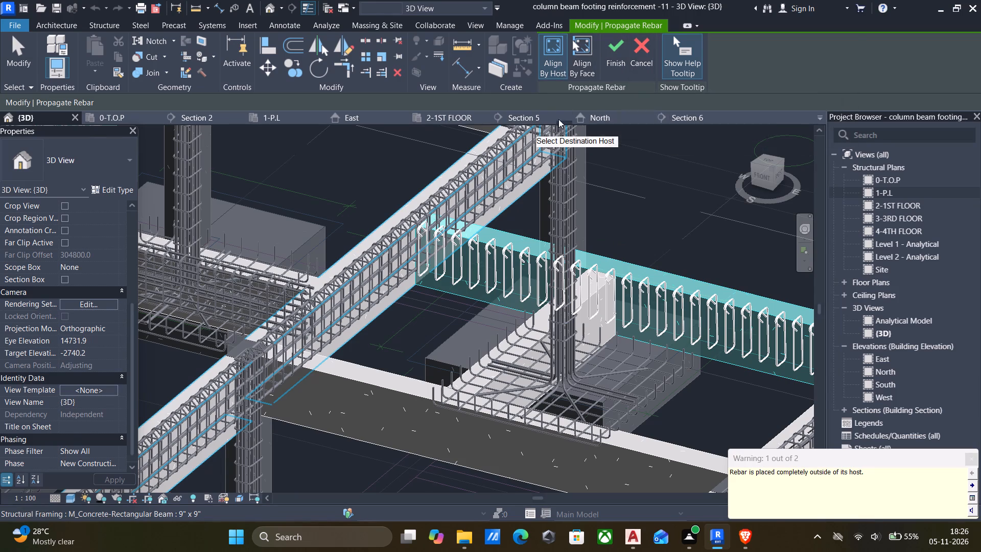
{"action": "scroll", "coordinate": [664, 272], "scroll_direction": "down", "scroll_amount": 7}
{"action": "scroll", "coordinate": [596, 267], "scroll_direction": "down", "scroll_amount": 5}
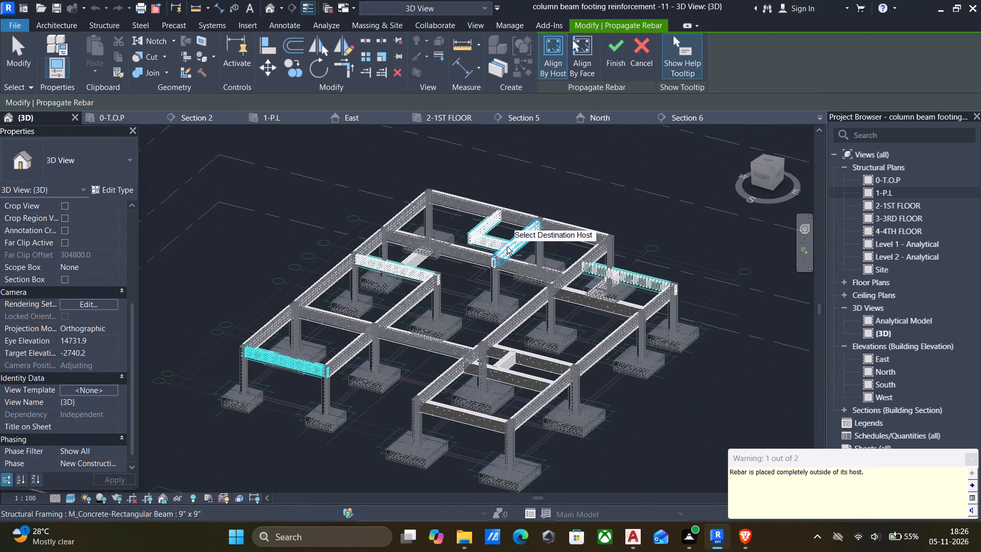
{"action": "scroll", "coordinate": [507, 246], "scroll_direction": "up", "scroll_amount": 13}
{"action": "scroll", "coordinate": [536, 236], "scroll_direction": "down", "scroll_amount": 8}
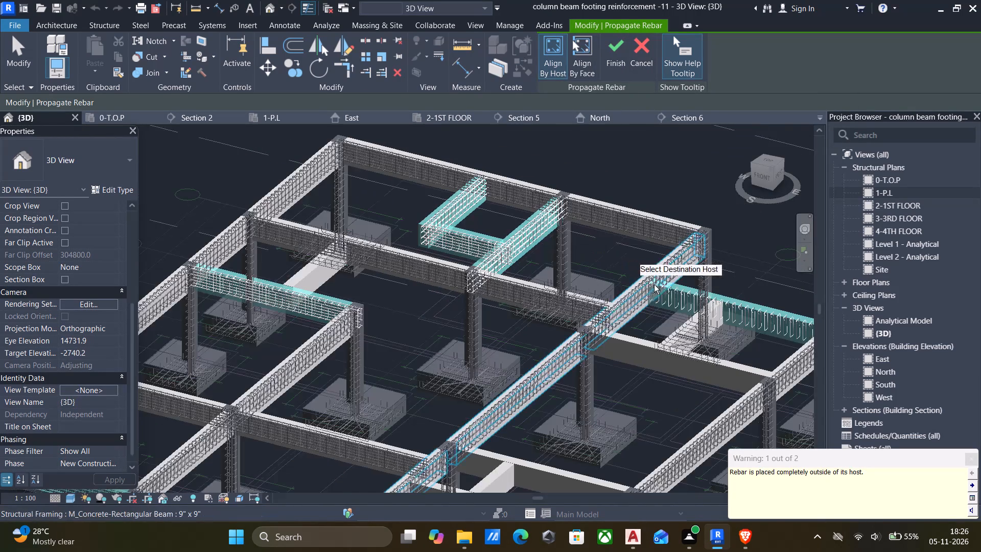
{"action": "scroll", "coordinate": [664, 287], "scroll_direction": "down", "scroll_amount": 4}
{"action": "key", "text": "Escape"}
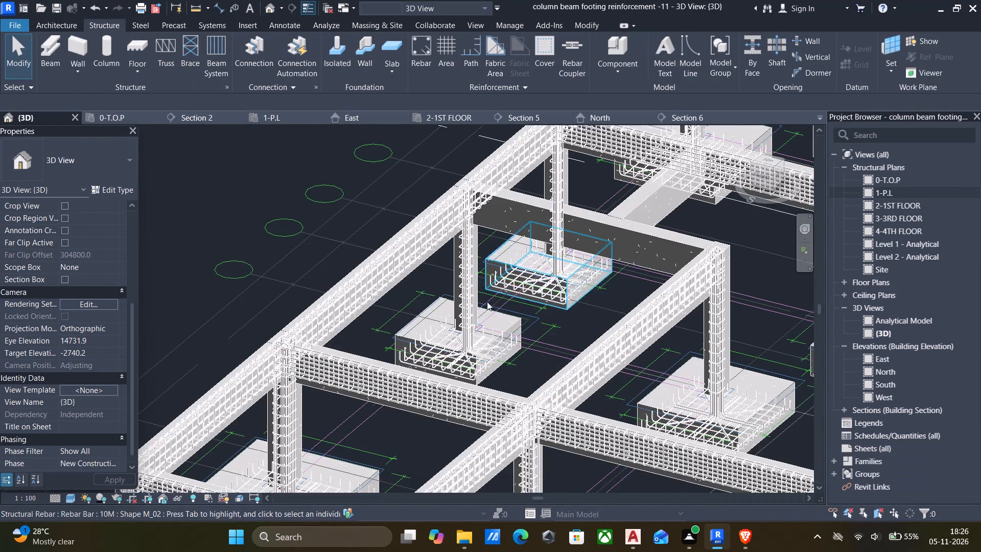
Propagate the short south-west edge beam's reinforcement to the western interior short beam and the three short north-bay beams, aligned by host.
{"action": "scroll", "coordinate": [487, 302], "scroll_direction": "down", "scroll_amount": 9}
{"action": "scroll", "coordinate": [440, 376], "scroll_direction": "up", "scroll_amount": 11}
{"action": "left_click", "coordinate": [453, 371]}
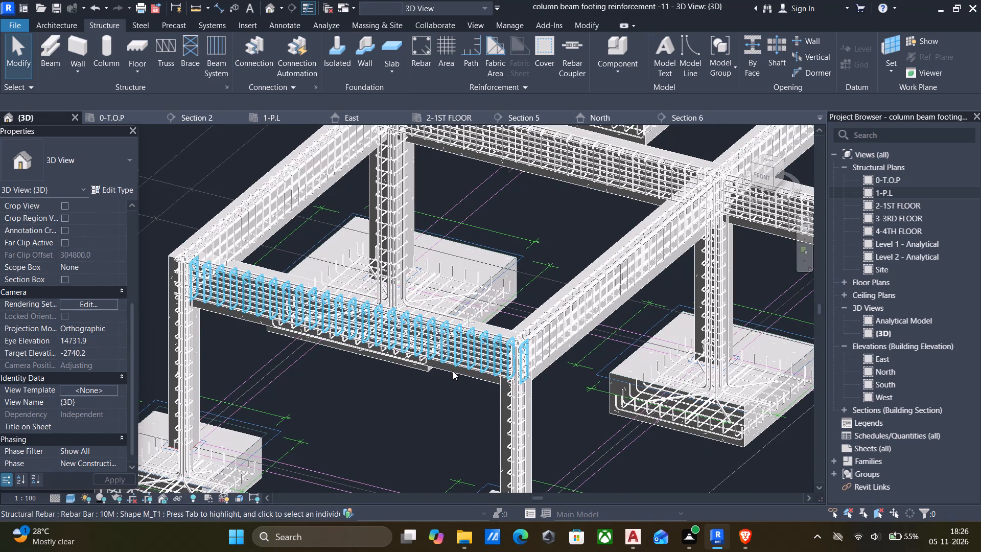
{"action": "left_click", "coordinate": [454, 374]}
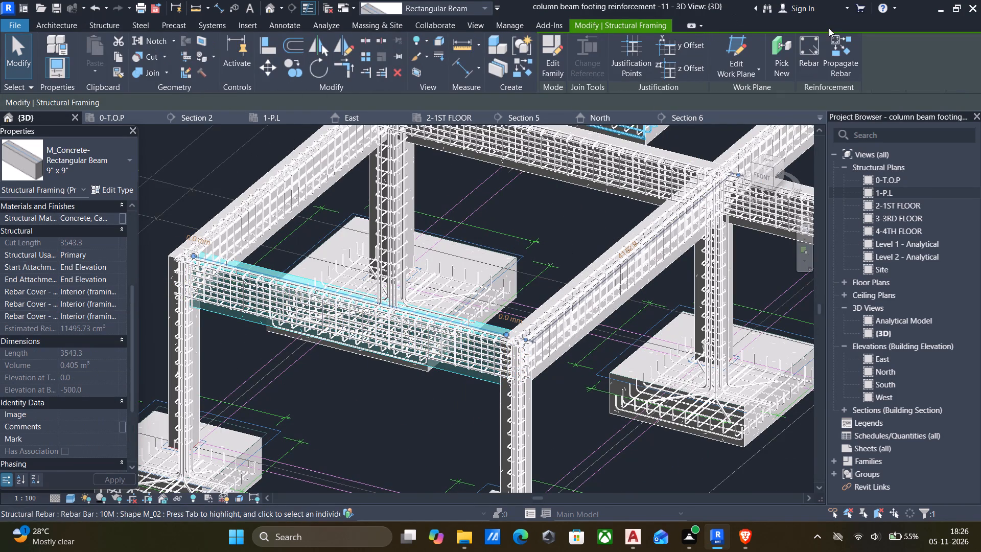
{"action": "left_click", "coordinate": [839, 45]}
{"action": "scroll", "coordinate": [669, 180], "scroll_direction": "down", "scroll_amount": 5}
{"action": "middle_click_drag", "start_coordinate": [637, 186], "coordinate": [620, 236]}
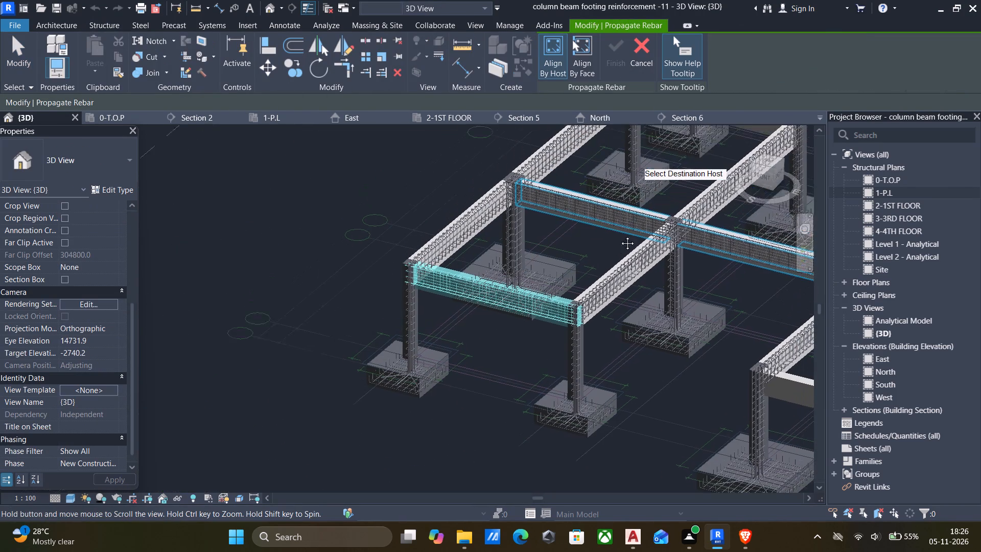
{"action": "middle_click_drag", "start_coordinate": [620, 236], "coordinate": [604, 311]}
{"action": "middle_click_drag", "start_coordinate": [638, 258], "coordinate": [524, 362]}
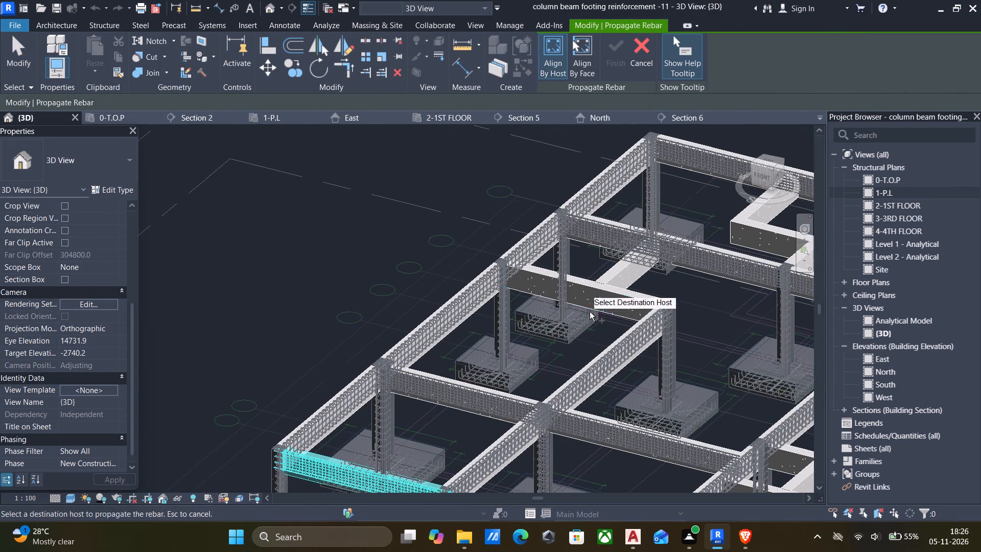
{"action": "left_click", "coordinate": [597, 290]}
{"action": "scroll", "coordinate": [619, 291], "scroll_direction": "down", "scroll_amount": 3}
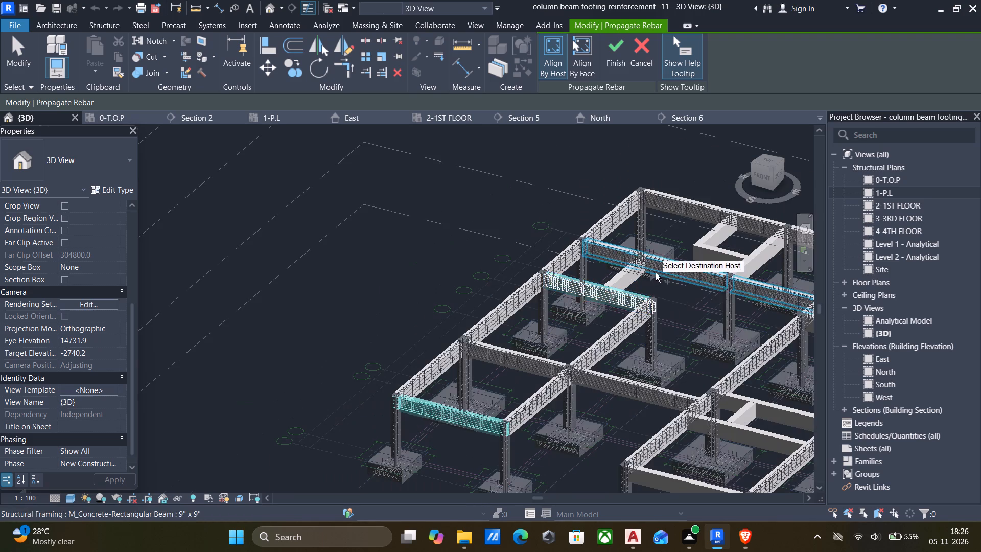
{"action": "left_click", "coordinate": [716, 236]}
{"action": "scroll", "coordinate": [723, 257], "scroll_direction": "up", "scroll_amount": 4}
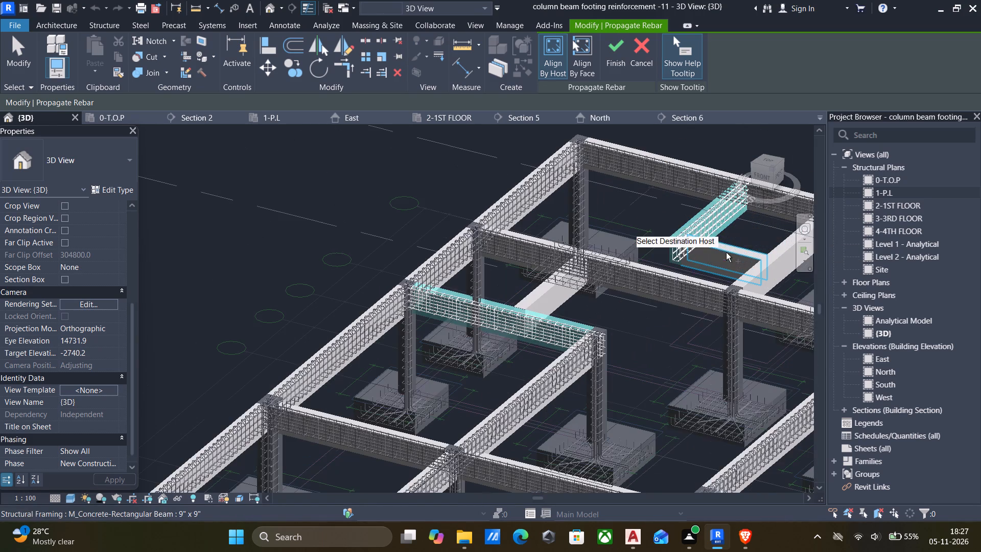
{"action": "left_click", "coordinate": [727, 250]}
{"action": "scroll", "coordinate": [472, 288], "scroll_direction": "down", "scroll_amount": 5}
{"action": "scroll", "coordinate": [650, 271], "scroll_direction": "up", "scroll_amount": 2}
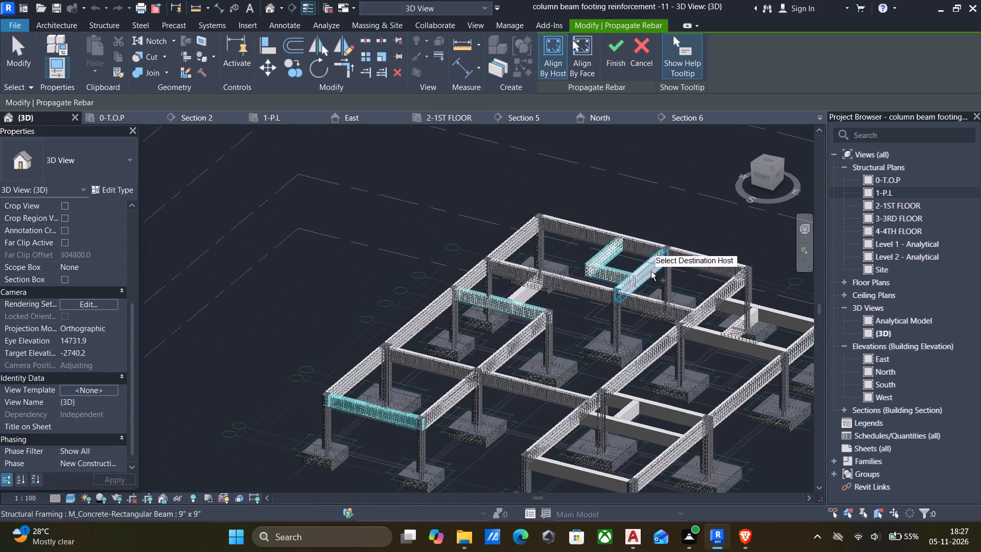
{"action": "scroll", "coordinate": [651, 271], "scroll_direction": "up", "scroll_amount": 8}
{"action": "left_click", "coordinate": [632, 256]}
{"action": "scroll", "coordinate": [634, 262], "scroll_direction": "down", "scroll_amount": 7}
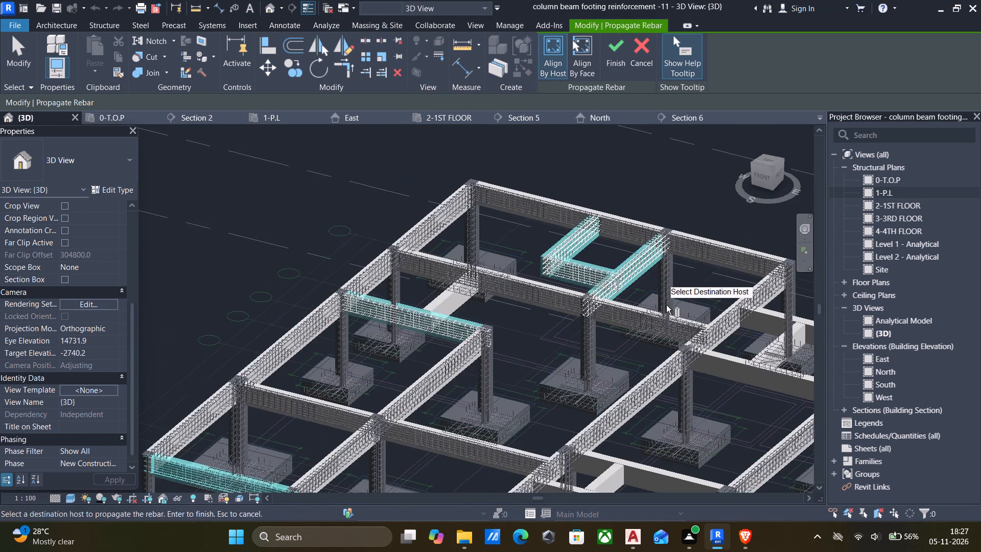
{"action": "middle_click_drag", "start_coordinate": [666, 305], "coordinate": [432, 264]}
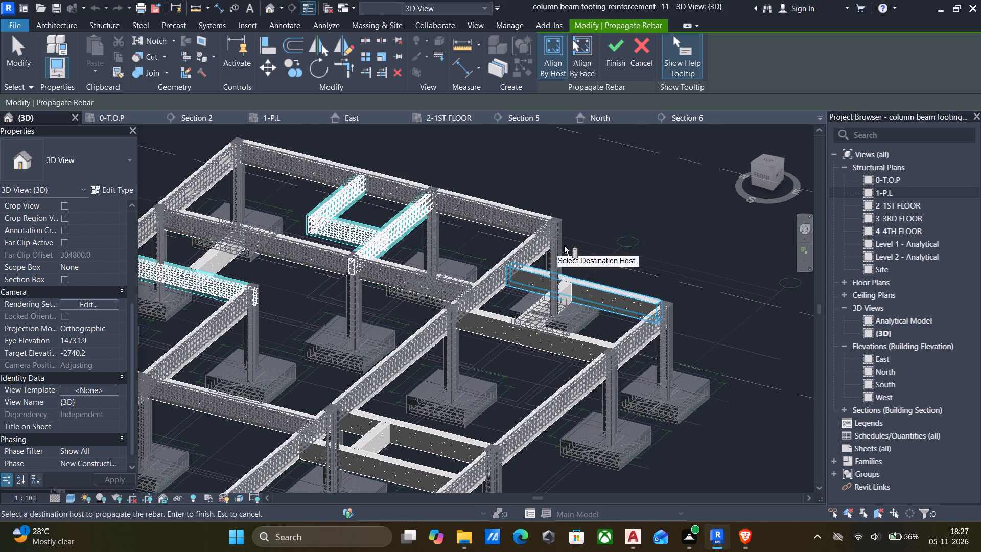
{"action": "left_click", "coordinate": [616, 43]}
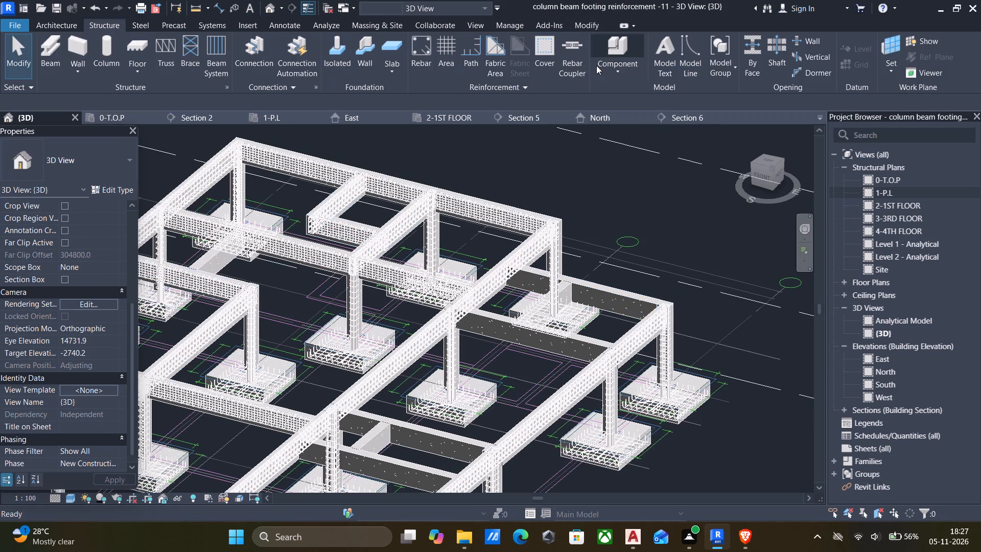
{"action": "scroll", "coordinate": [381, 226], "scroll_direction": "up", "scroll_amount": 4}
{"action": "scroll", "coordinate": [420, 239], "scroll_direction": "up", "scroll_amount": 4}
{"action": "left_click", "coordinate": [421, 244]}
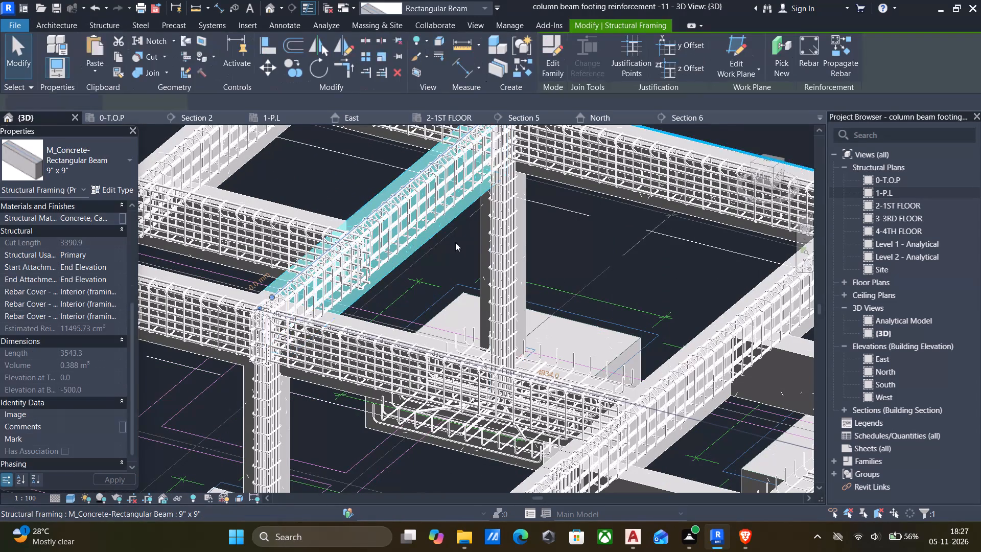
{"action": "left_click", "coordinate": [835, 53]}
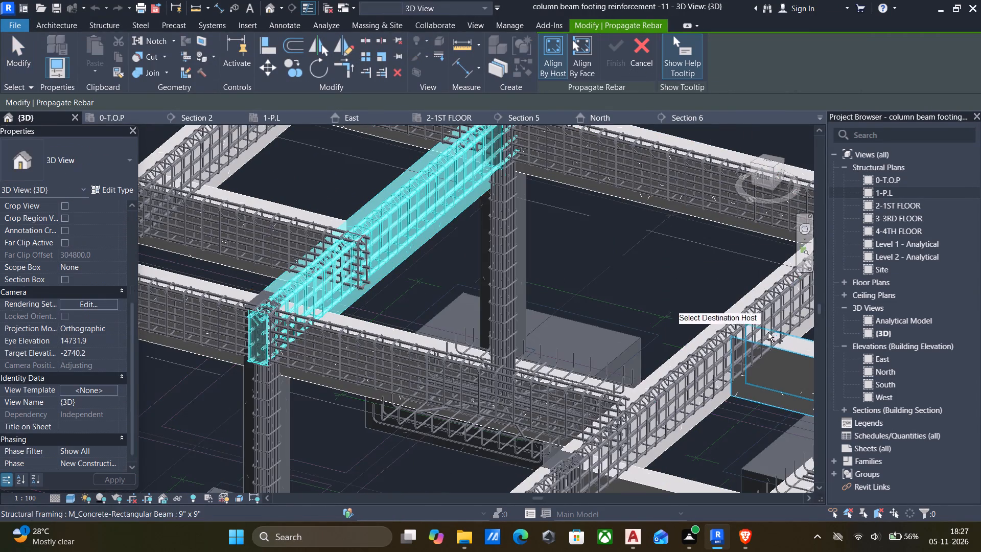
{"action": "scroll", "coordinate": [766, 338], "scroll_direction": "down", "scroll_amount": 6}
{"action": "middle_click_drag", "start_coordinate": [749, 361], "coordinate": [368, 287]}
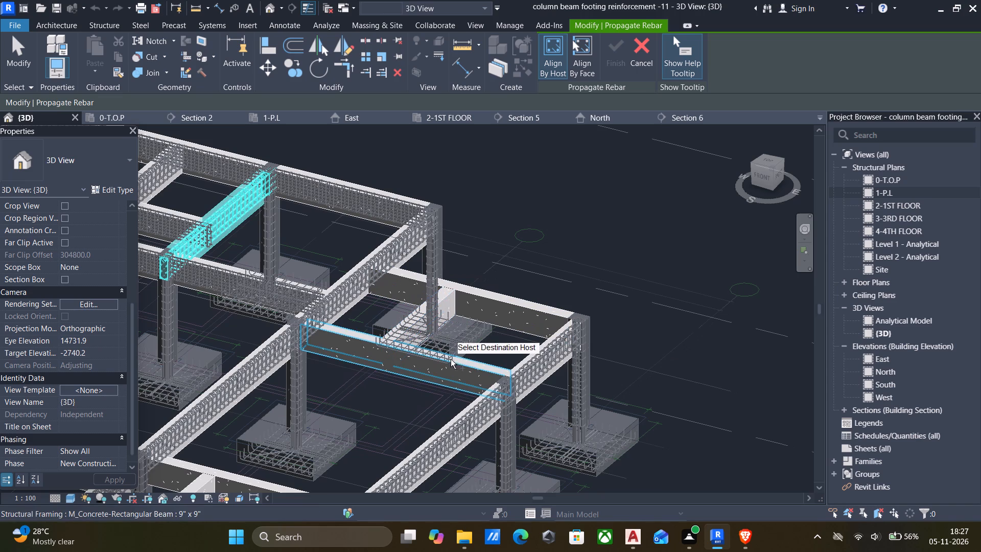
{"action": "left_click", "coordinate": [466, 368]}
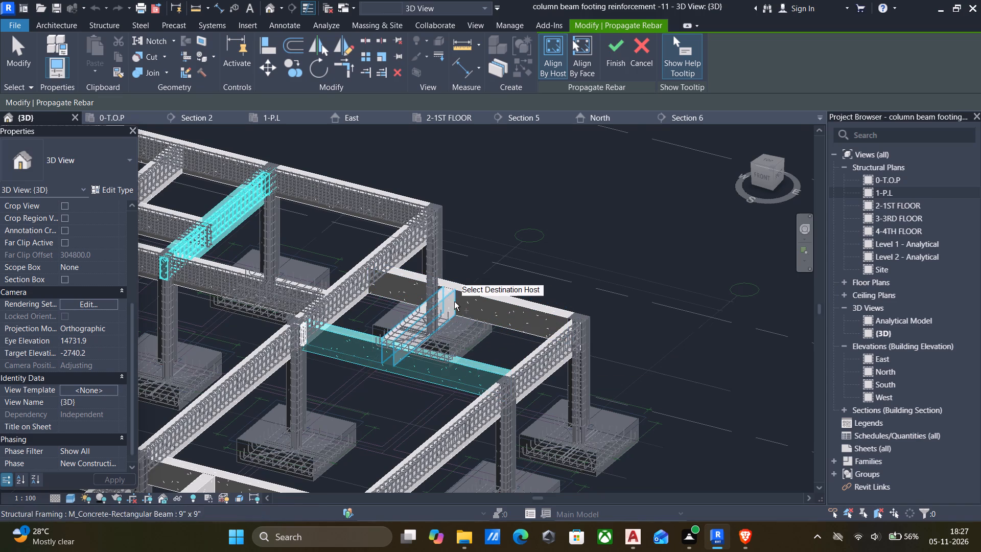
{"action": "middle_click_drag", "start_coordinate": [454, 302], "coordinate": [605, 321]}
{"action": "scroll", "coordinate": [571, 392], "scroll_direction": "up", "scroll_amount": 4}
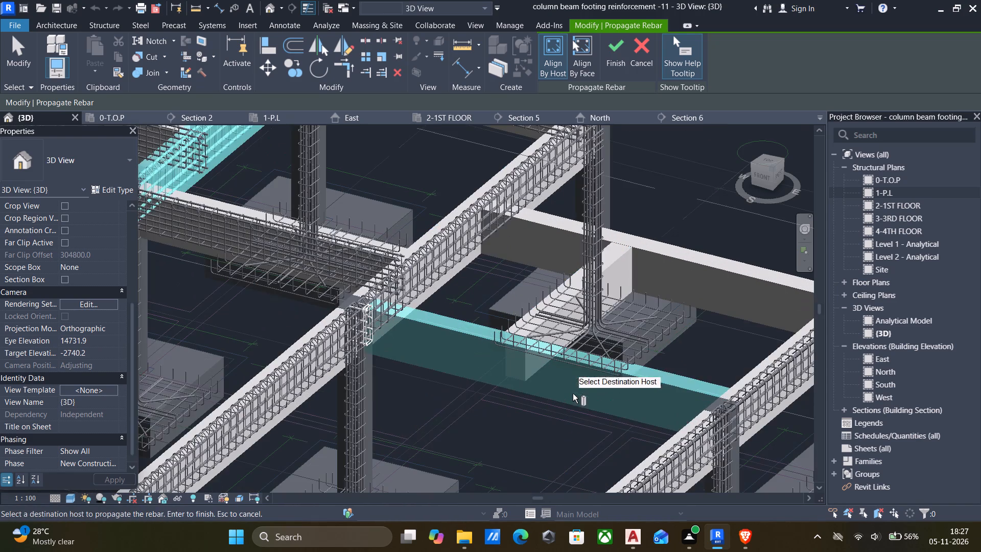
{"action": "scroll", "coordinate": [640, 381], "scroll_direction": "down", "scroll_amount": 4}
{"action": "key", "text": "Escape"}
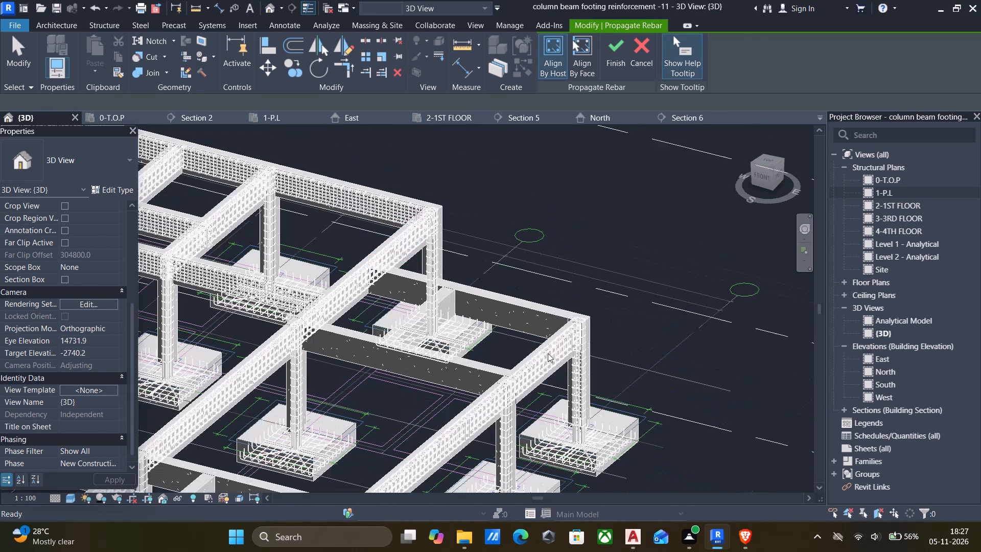
Propagate the north bay's eastern short north-south beam reinforcement to the short north-east edge beam, aligned by host.
{"action": "scroll", "coordinate": [388, 281], "scroll_direction": "up", "scroll_amount": 5}
{"action": "scroll", "coordinate": [315, 279], "scroll_direction": "down", "scroll_amount": 5}
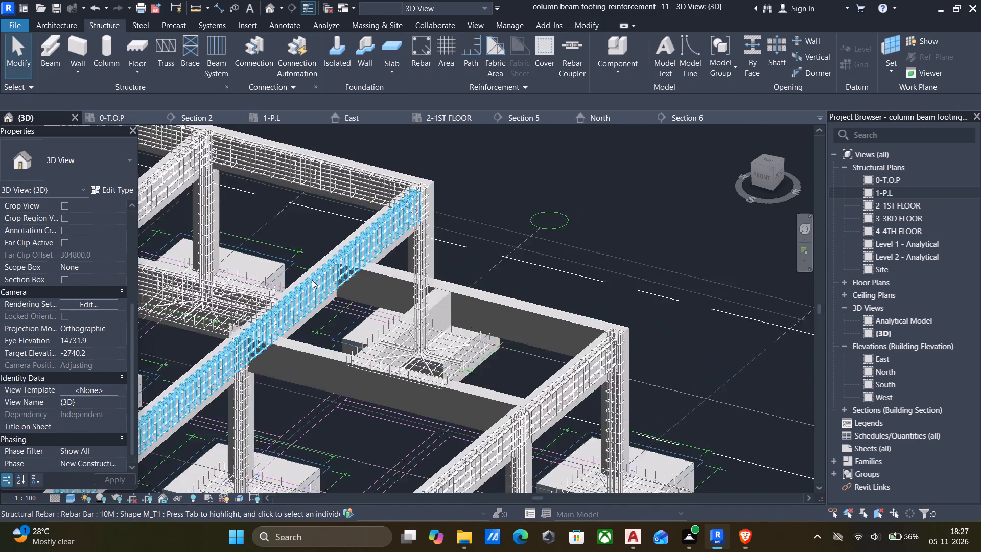
{"action": "scroll", "coordinate": [331, 294], "scroll_direction": "up", "scroll_amount": 4}
{"action": "scroll", "coordinate": [531, 337], "scroll_direction": "down", "scroll_amount": 5}
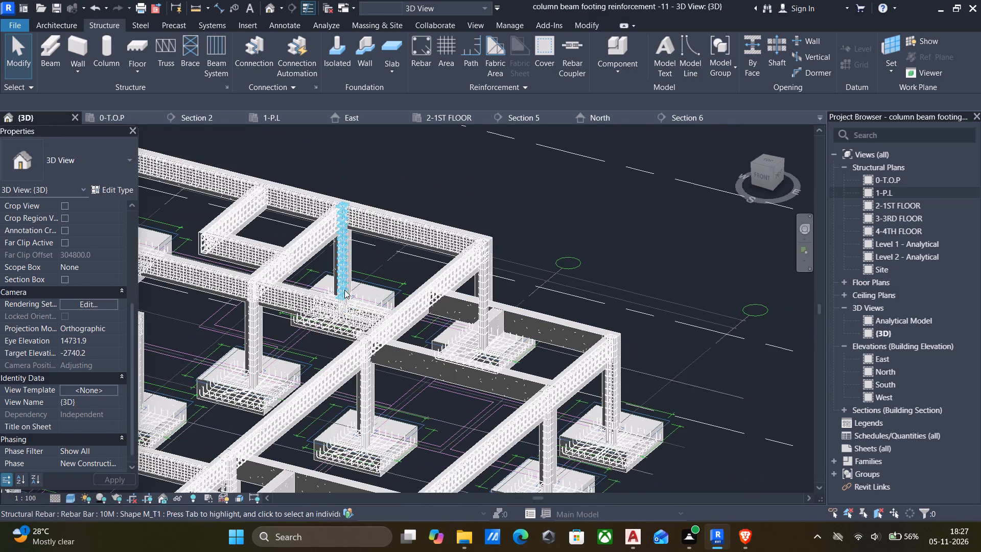
{"action": "scroll", "coordinate": [338, 284], "scroll_direction": "up", "scroll_amount": 4}
{"action": "scroll", "coordinate": [303, 260], "scroll_direction": "up", "scroll_amount": 4}
{"action": "left_click", "coordinate": [264, 247]}
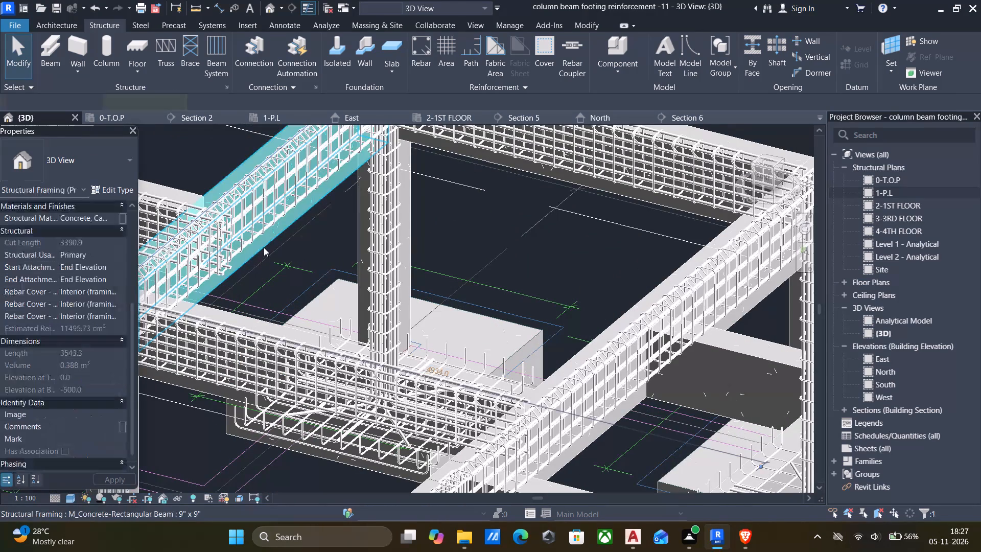
{"action": "left_click", "coordinate": [834, 48]}
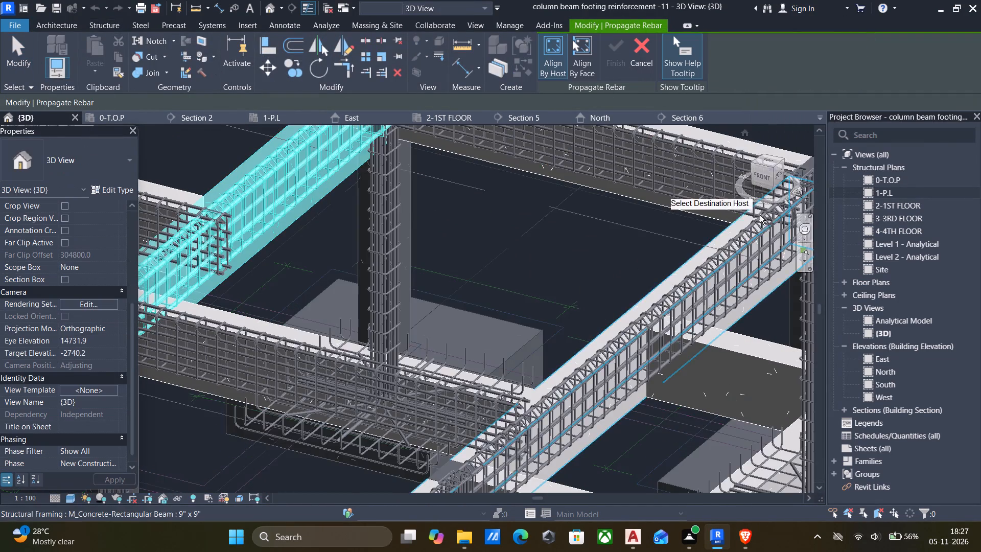
{"action": "scroll", "coordinate": [760, 215], "scroll_direction": "down", "scroll_amount": 6}
{"action": "middle_click_drag", "start_coordinate": [744, 249], "coordinate": [488, 238]}
{"action": "scroll", "coordinate": [731, 252], "scroll_direction": "down", "scroll_amount": 1}
{"action": "scroll", "coordinate": [592, 281], "scroll_direction": "up", "scroll_amount": 2}
{"action": "left_click", "coordinate": [593, 287]}
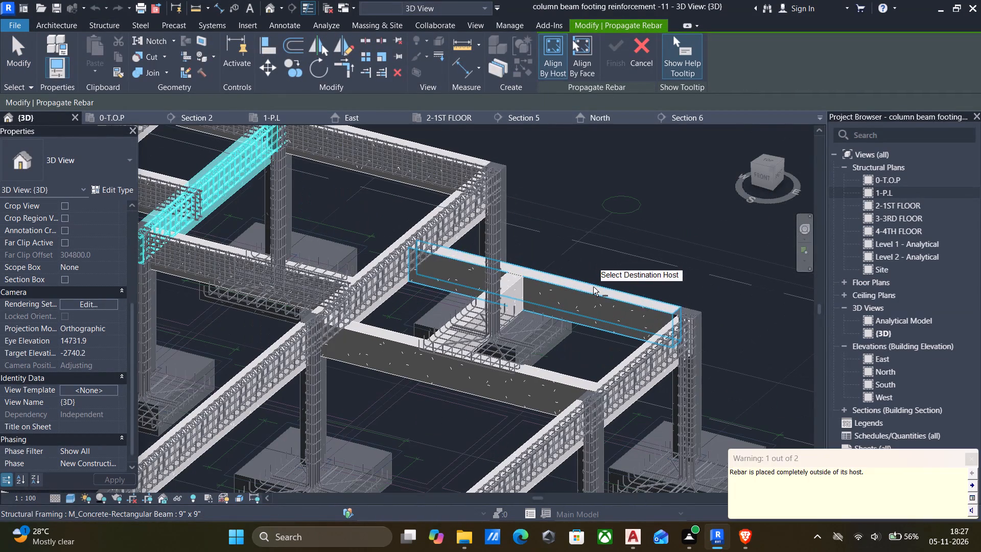
{"action": "scroll", "coordinate": [557, 219], "scroll_direction": "down", "scroll_amount": 4}
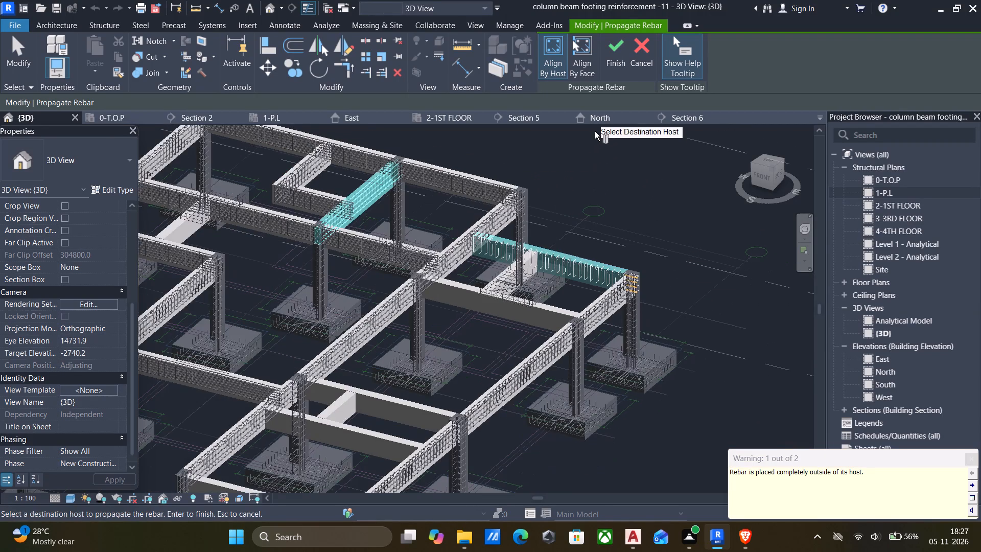
{"action": "left_click", "coordinate": [613, 43]}
Propagate the south-west bay's eastern north-south beam reinforcement to the four short south-east bay beams and the short north-east interior beam, aligned by host.
{"action": "scroll", "coordinate": [573, 196], "scroll_direction": "down", "scroll_amount": 6}
{"action": "scroll", "coordinate": [468, 319], "scroll_direction": "up", "scroll_amount": 5}
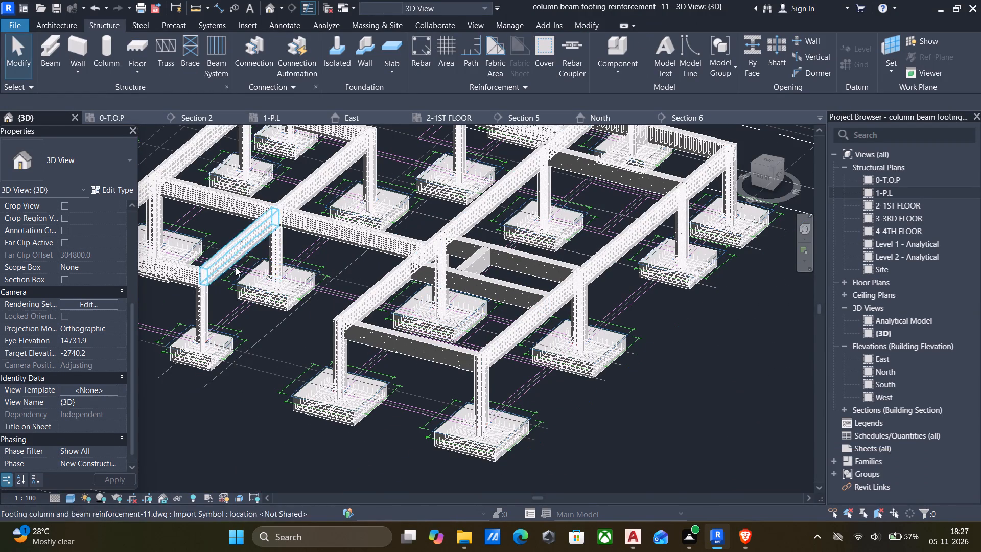
{"action": "scroll", "coordinate": [236, 267], "scroll_direction": "up", "scroll_amount": 4}
{"action": "left_click", "coordinate": [226, 273]}
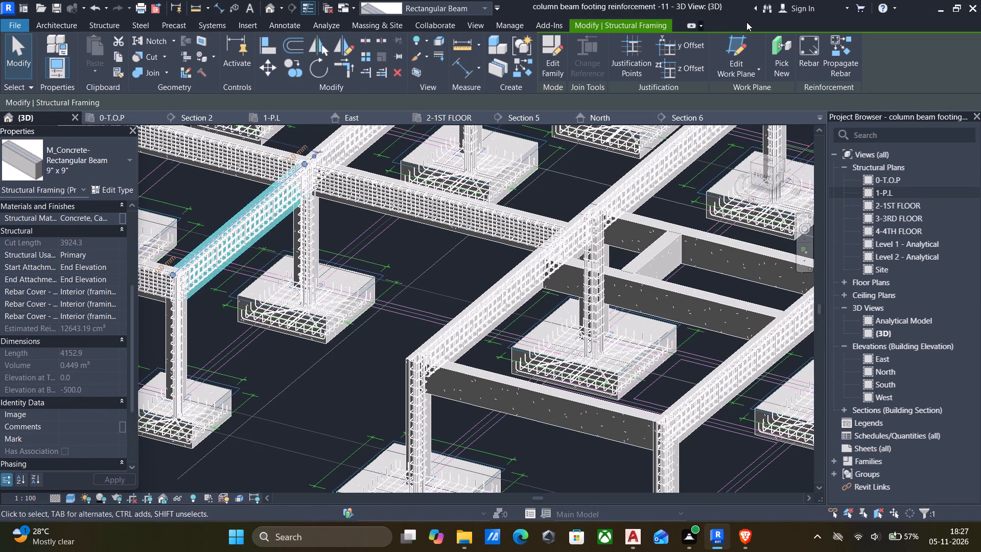
{"action": "left_click", "coordinate": [834, 50]}
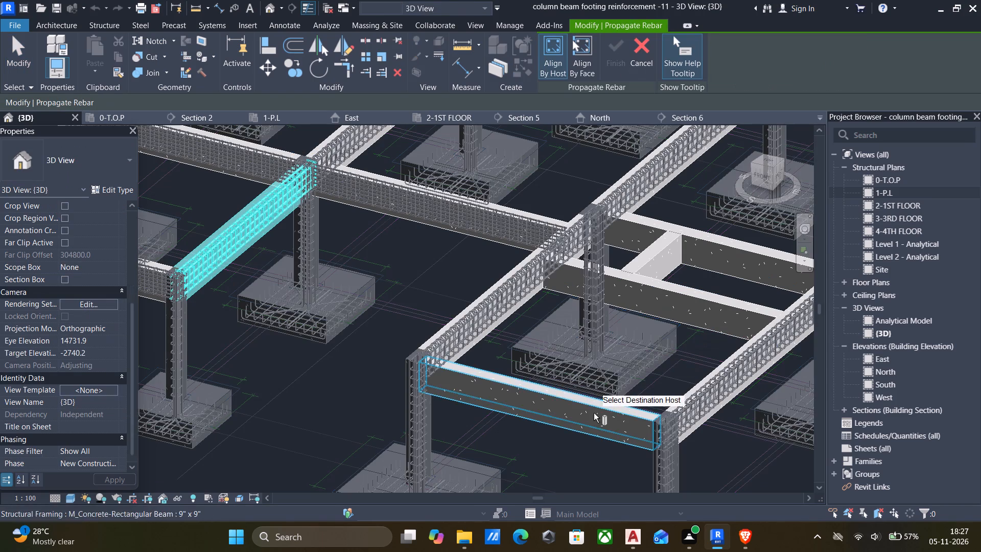
{"action": "left_click", "coordinate": [590, 408]}
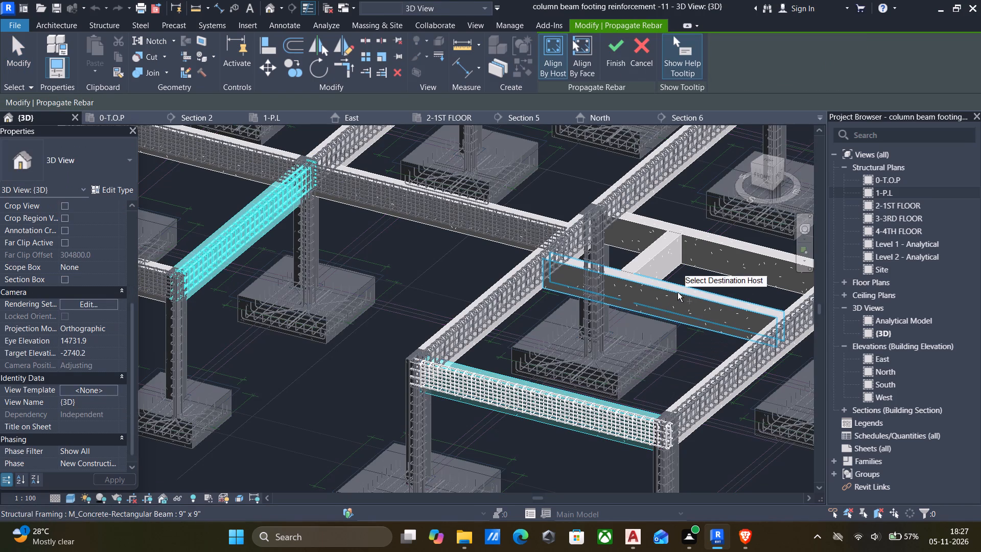
{"action": "left_click", "coordinate": [678, 292]}
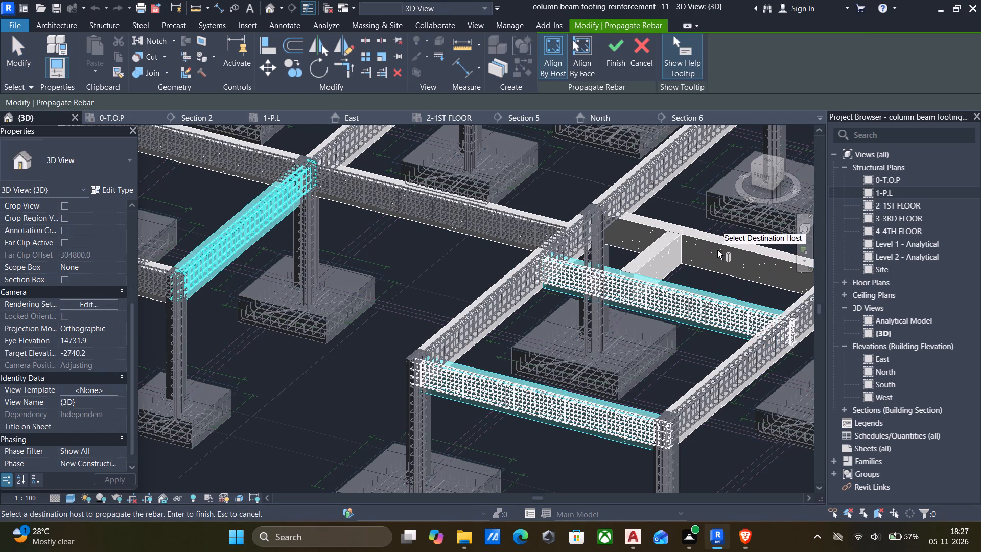
{"action": "left_click", "coordinate": [724, 247]}
{"action": "left_click", "coordinate": [648, 259]}
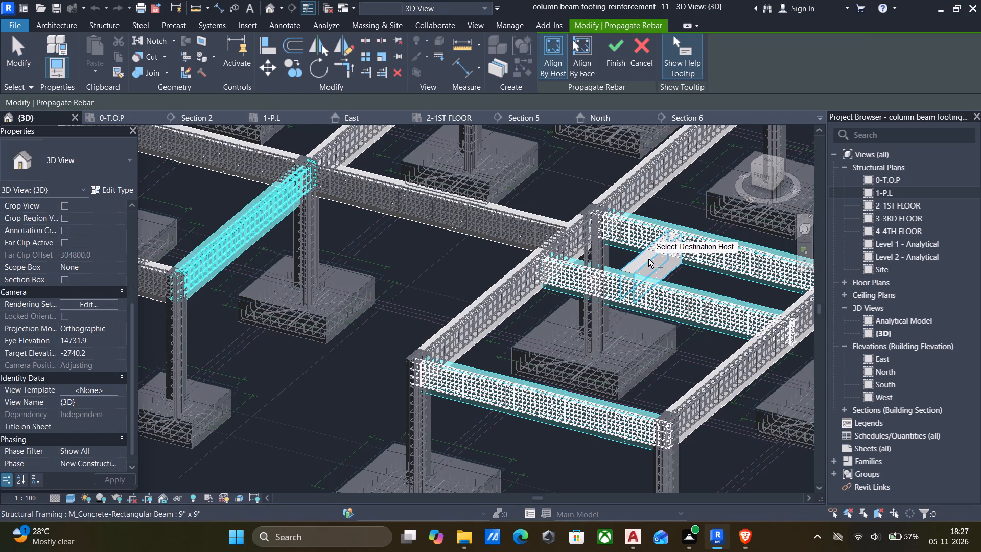
{"action": "scroll", "coordinate": [651, 260], "scroll_direction": "down", "scroll_amount": 6}
{"action": "middle_click_drag", "start_coordinate": [760, 346], "coordinate": [751, 349]}
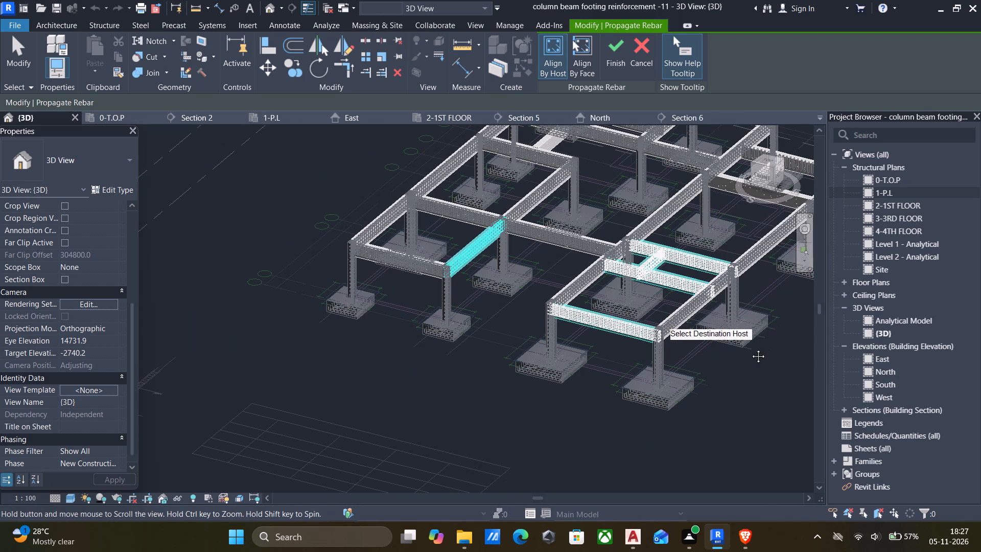
{"action": "middle_click_drag", "start_coordinate": [751, 349], "coordinate": [584, 388]}
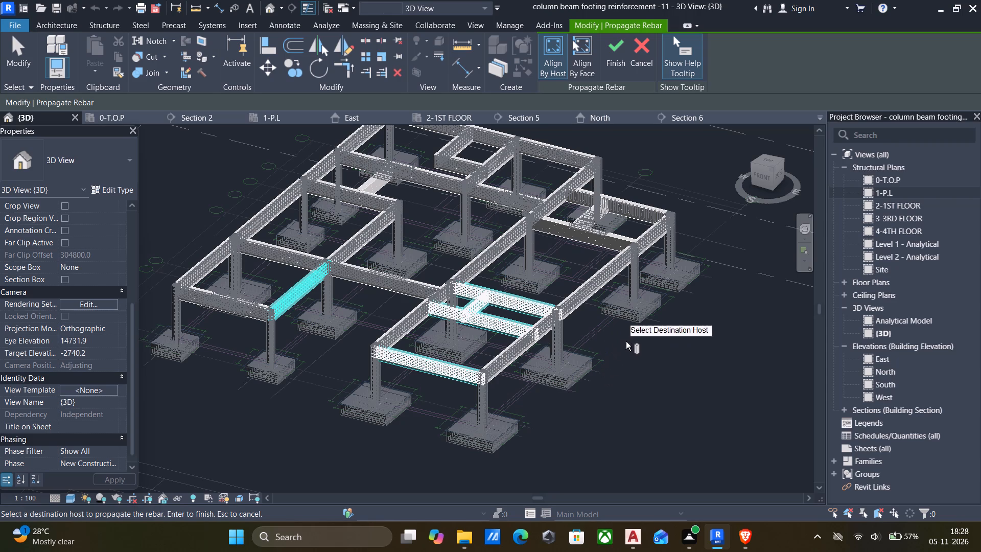
{"action": "scroll", "coordinate": [598, 247], "scroll_direction": "up", "scroll_amount": 8}
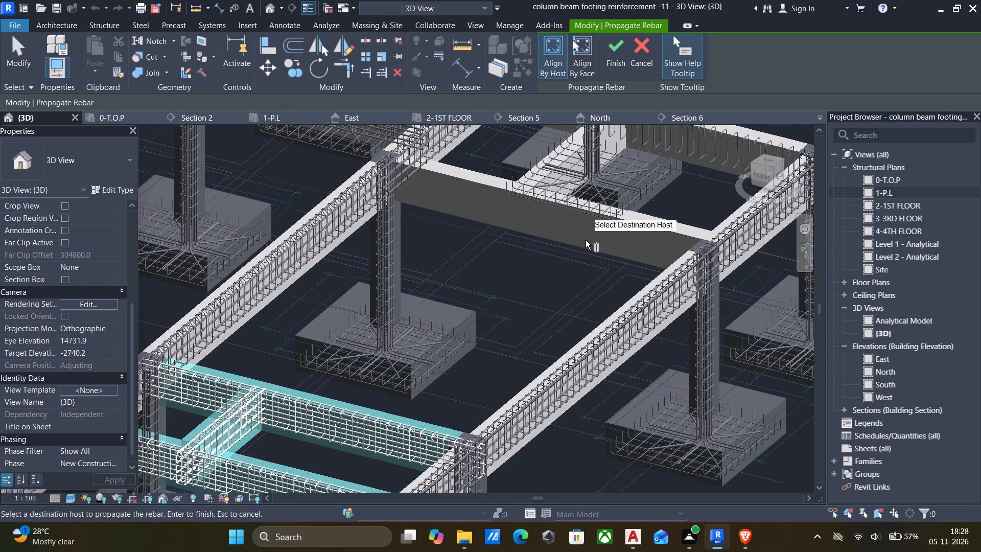
{"action": "left_click", "coordinate": [584, 247]}
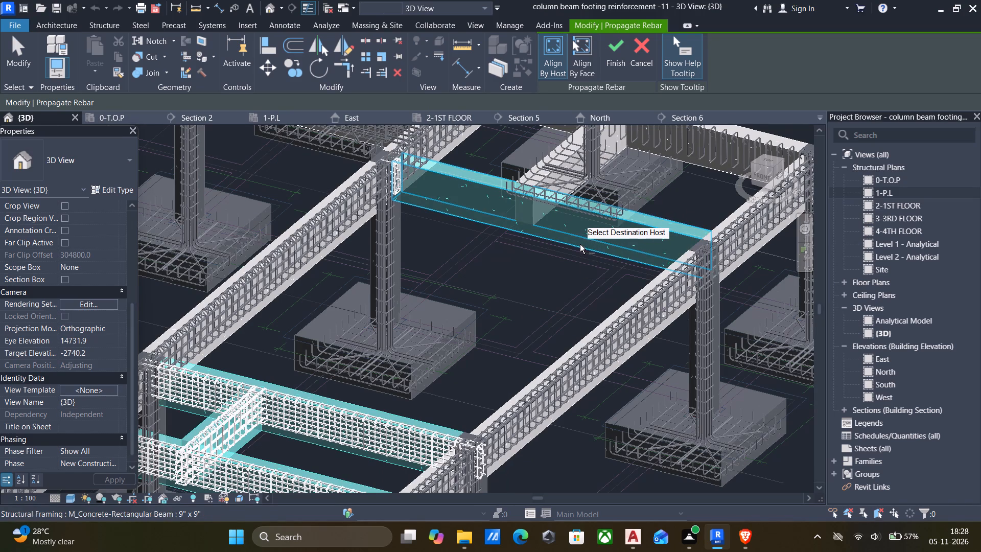
{"action": "left_click", "coordinate": [617, 52]}
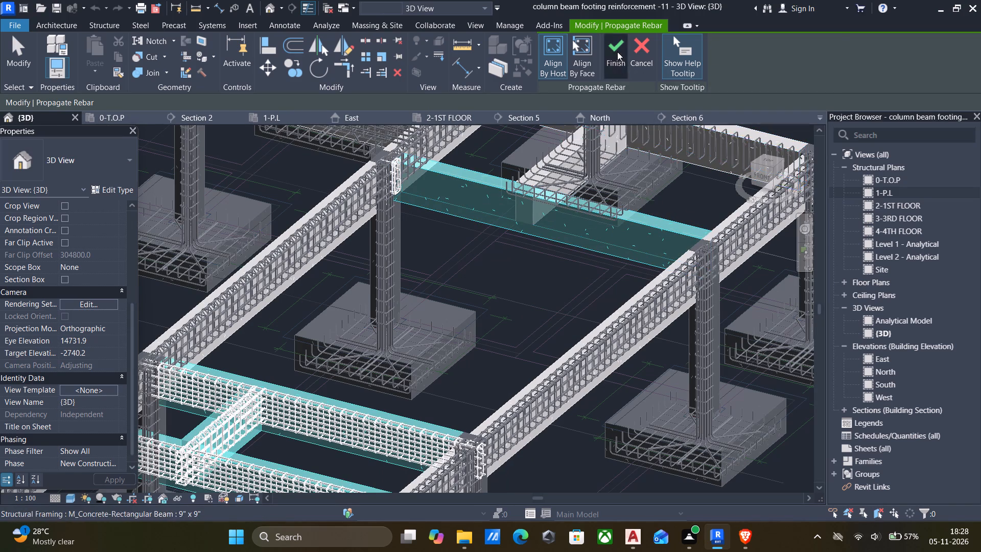
Delete the 10M stirrup set from the short northern east-west beam of the north-east bay.
{"action": "scroll", "coordinate": [680, 219], "scroll_direction": "up", "scroll_amount": 4}
{"action": "scroll", "coordinate": [678, 219], "scroll_direction": "down", "scroll_amount": 8}
{"action": "middle_click_drag", "start_coordinate": [669, 209], "coordinate": [669, 209]}
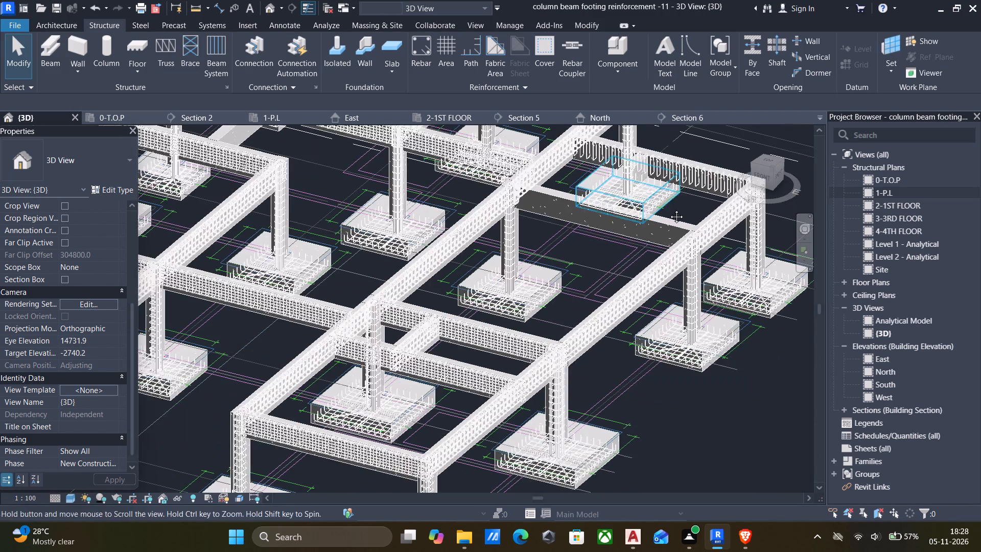
{"action": "middle_click_drag", "start_coordinate": [669, 209], "coordinate": [688, 330]}
{"action": "scroll", "coordinate": [713, 303], "scroll_direction": "up", "scroll_amount": 5}
{"action": "left_click", "coordinate": [726, 294]}
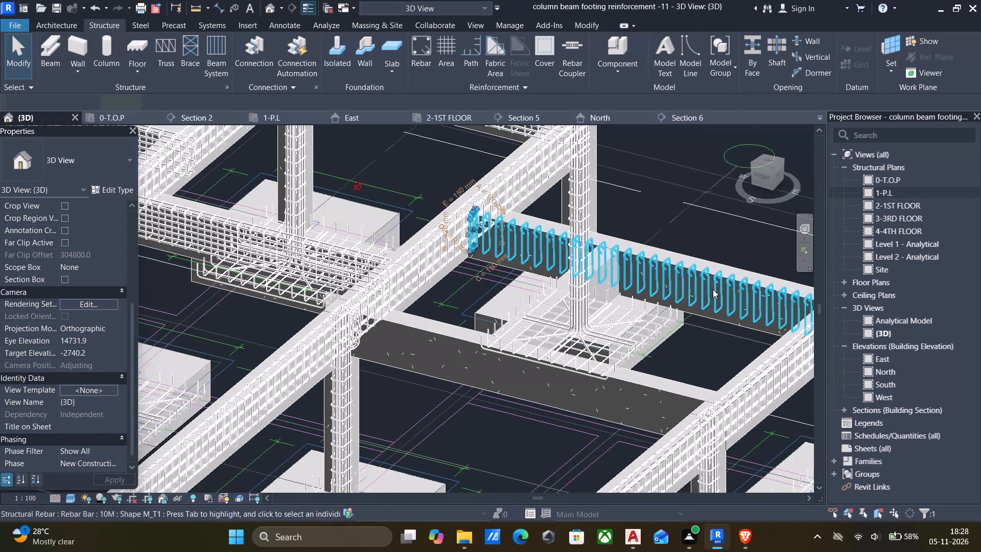
{"action": "scroll", "coordinate": [706, 288], "scroll_direction": "down", "scroll_amount": 4}
{"action": "key", "text": "Delete"}
Propagate the north-west bay's short north-south beam reinforcement, aligned by host, with the bare western interior north-south beam as first destination.
{"action": "scroll", "coordinate": [542, 255], "scroll_direction": "down", "scroll_amount": 1}
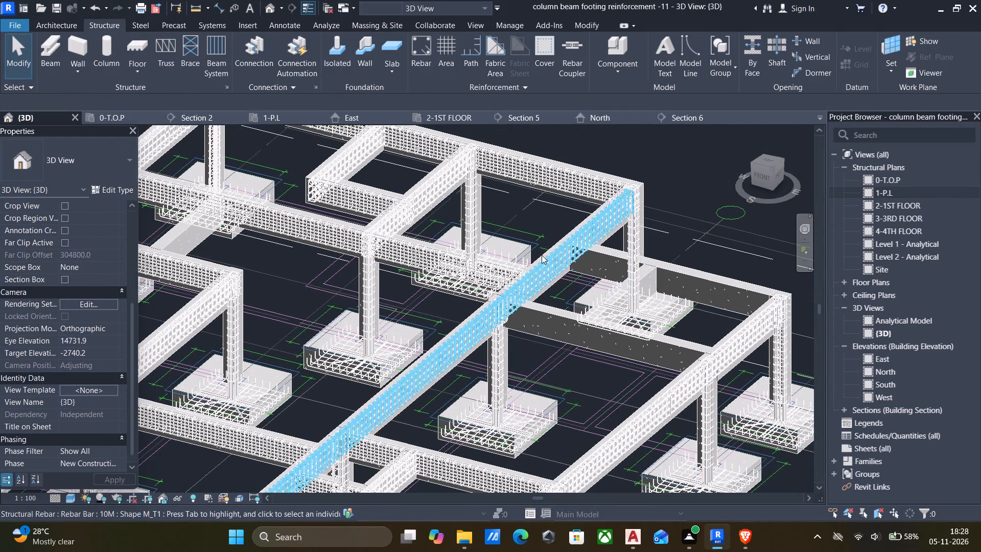
{"action": "scroll", "coordinate": [542, 255], "scroll_direction": "down", "scroll_amount": 4}
{"action": "middle_click_drag", "start_coordinate": [554, 302], "coordinate": [663, 286]}
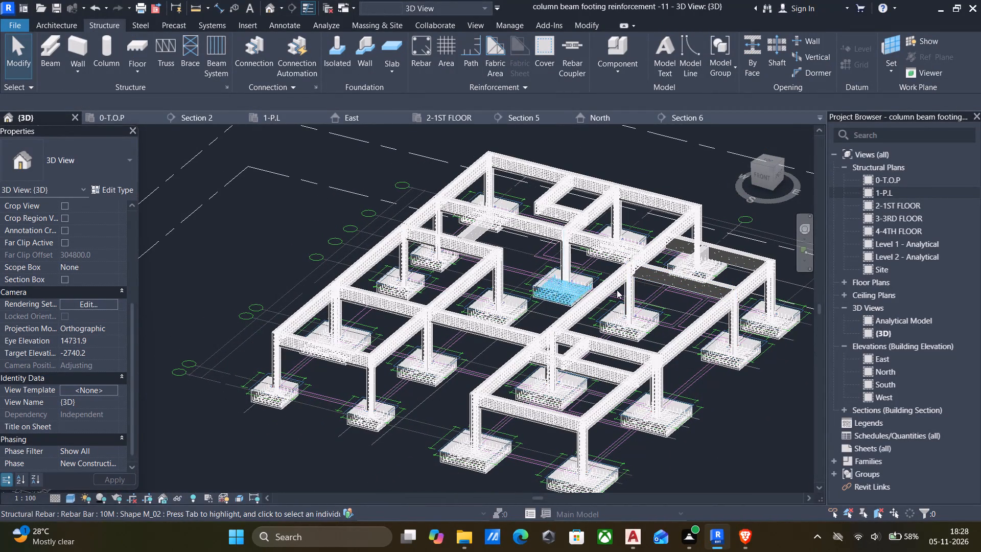
{"action": "middle_click_drag", "start_coordinate": [678, 295], "coordinate": [606, 317]}
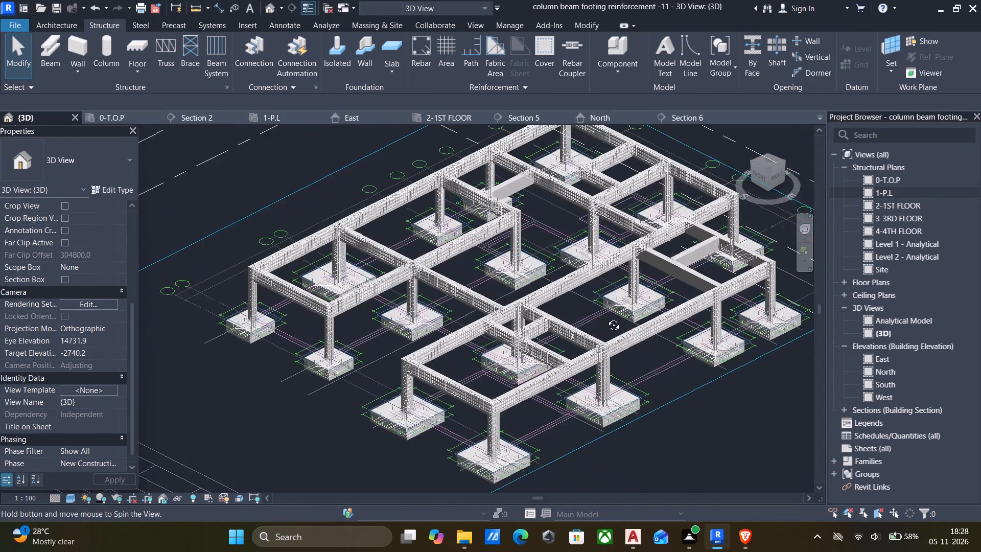
{"action": "middle_click_drag", "start_coordinate": [606, 317], "coordinate": [579, 300]}
{"action": "middle_click_drag", "start_coordinate": [579, 303], "coordinate": [422, 341]}
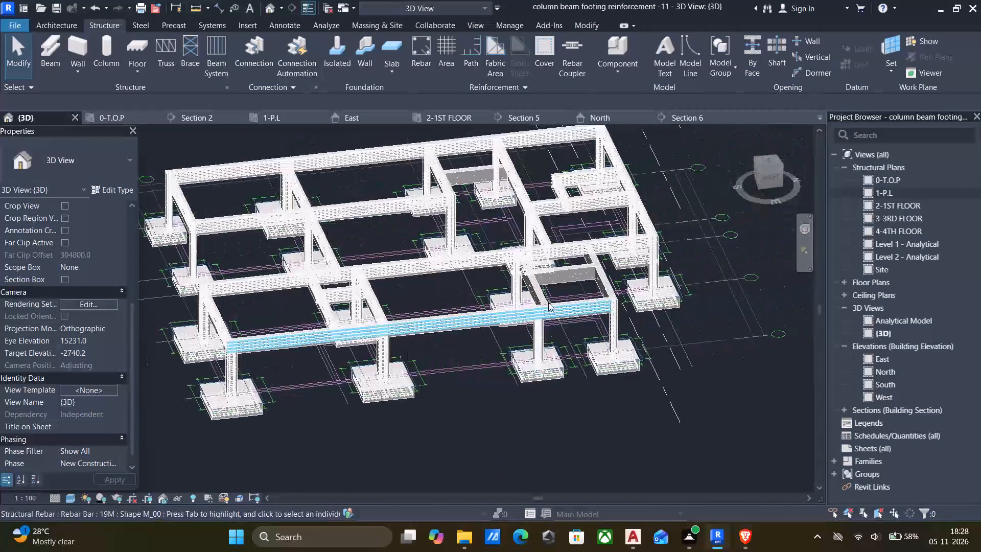
{"action": "scroll", "coordinate": [549, 303], "scroll_direction": "up", "scroll_amount": 1}
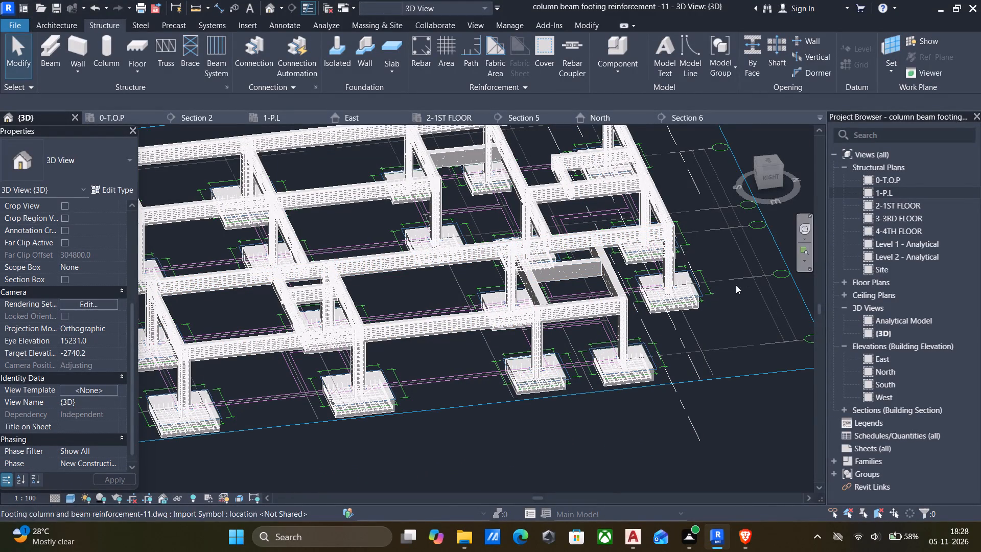
{"action": "scroll", "coordinate": [665, 292], "scroll_direction": "down", "scroll_amount": 4}
{"action": "middle_click_drag", "start_coordinate": [648, 287], "coordinate": [658, 376]}
{"action": "scroll", "coordinate": [624, 334], "scroll_direction": "up", "scroll_amount": 7}
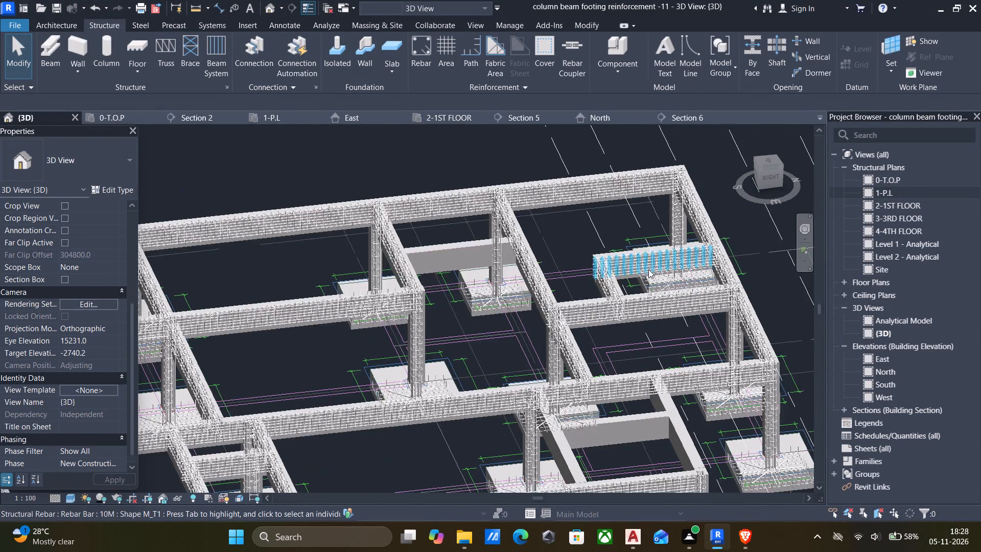
{"action": "scroll", "coordinate": [649, 267], "scroll_direction": "up", "scroll_amount": 11}
{"action": "left_click", "coordinate": [590, 305]}
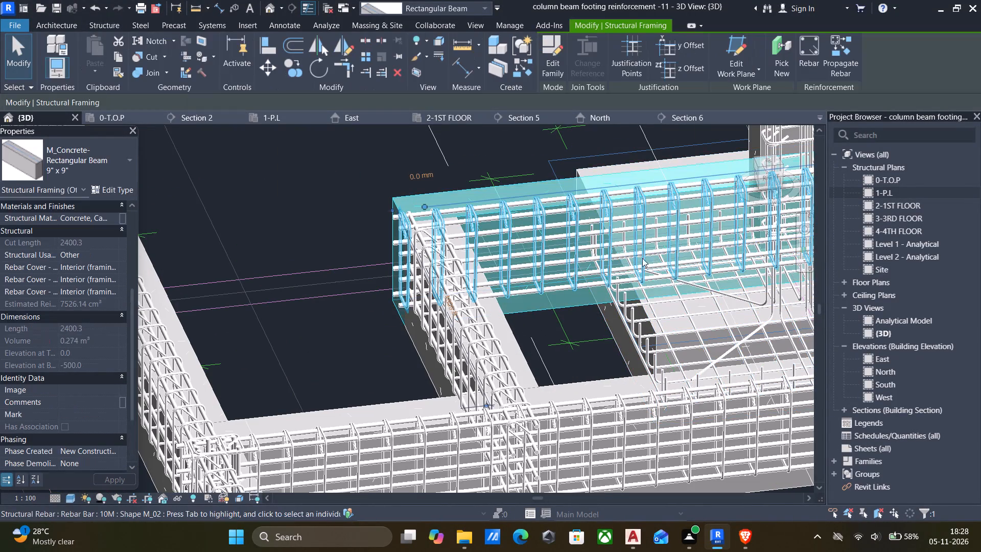
{"action": "left_click", "coordinate": [836, 47]}
{"action": "scroll", "coordinate": [629, 250], "scroll_direction": "down", "scroll_amount": 9}
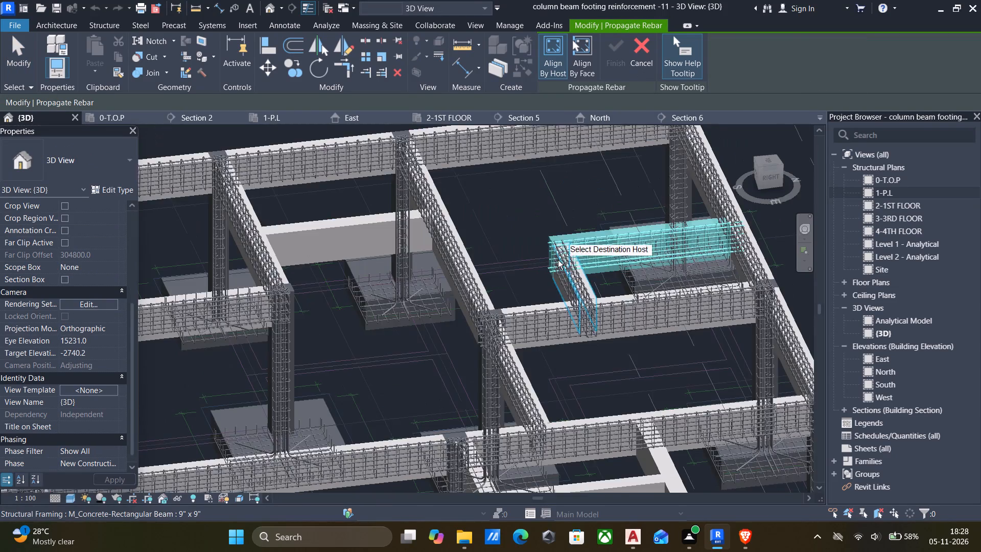
{"action": "scroll", "coordinate": [558, 260], "scroll_direction": "down", "scroll_amount": 4}
{"action": "left_click", "coordinate": [457, 246]}
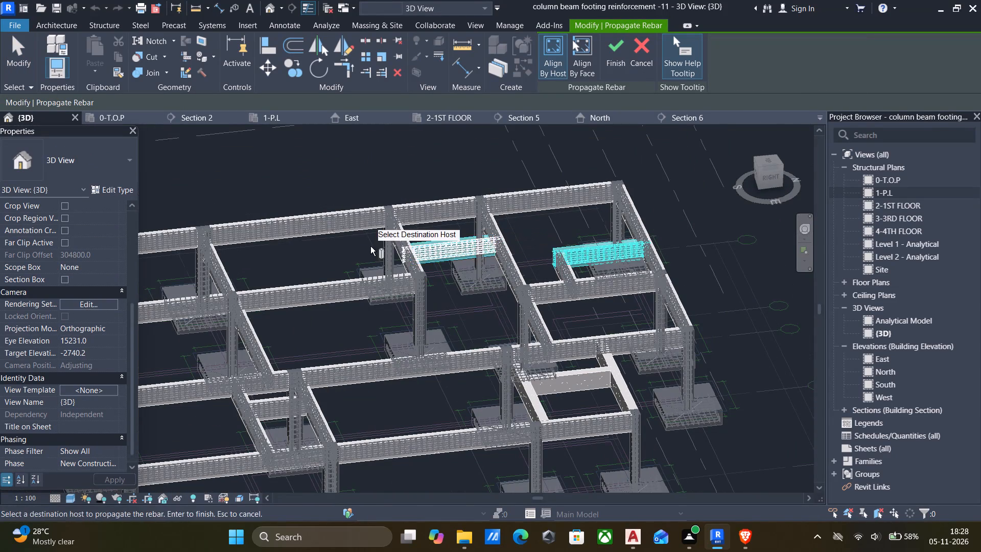
Add the north-east bay's short north-south beam and its two east-west beams as propagation destinations, and complete the propagation.
{"action": "scroll", "coordinate": [406, 254], "scroll_direction": "up", "scroll_amount": 16}
{"action": "scroll", "coordinate": [386, 245], "scroll_direction": "down", "scroll_amount": 7}
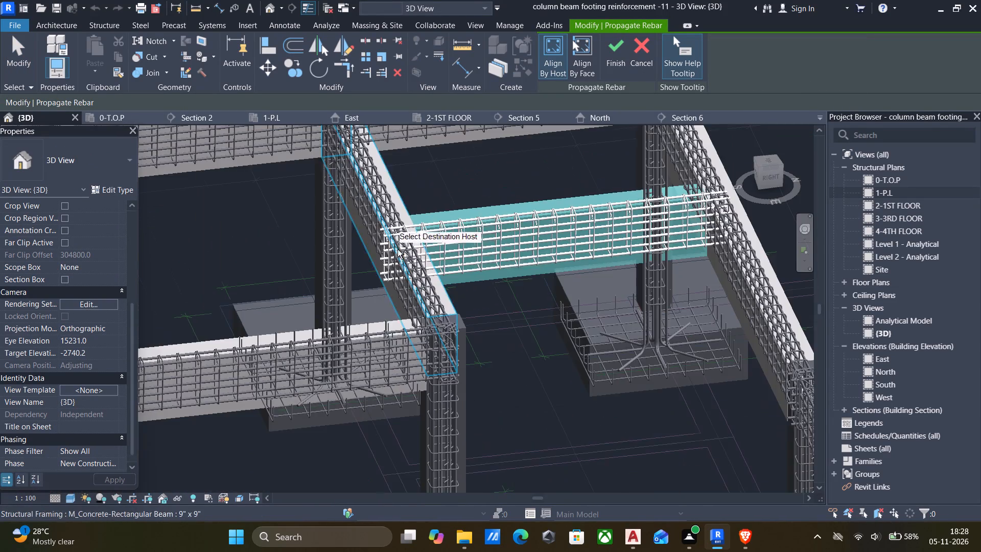
{"action": "scroll", "coordinate": [469, 279], "scroll_direction": "down", "scroll_amount": 7}
{"action": "scroll", "coordinate": [562, 340], "scroll_direction": "down", "scroll_amount": 6}
{"action": "scroll", "coordinate": [641, 379], "scroll_direction": "up", "scroll_amount": 6}
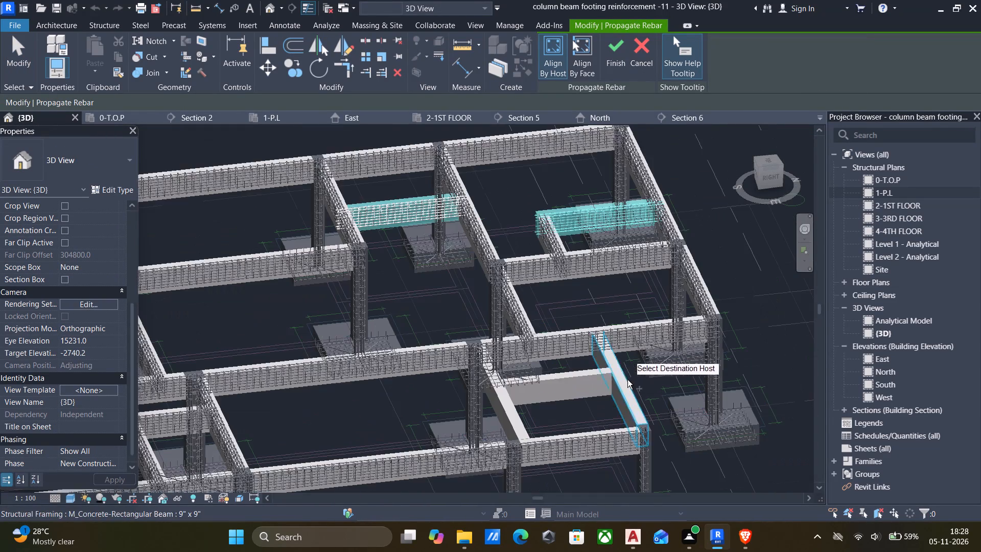
{"action": "scroll", "coordinate": [608, 378], "scroll_direction": "up", "scroll_amount": 5}
{"action": "left_click", "coordinate": [579, 374]}
{"action": "scroll", "coordinate": [579, 374], "scroll_direction": "down", "scroll_amount": 5}
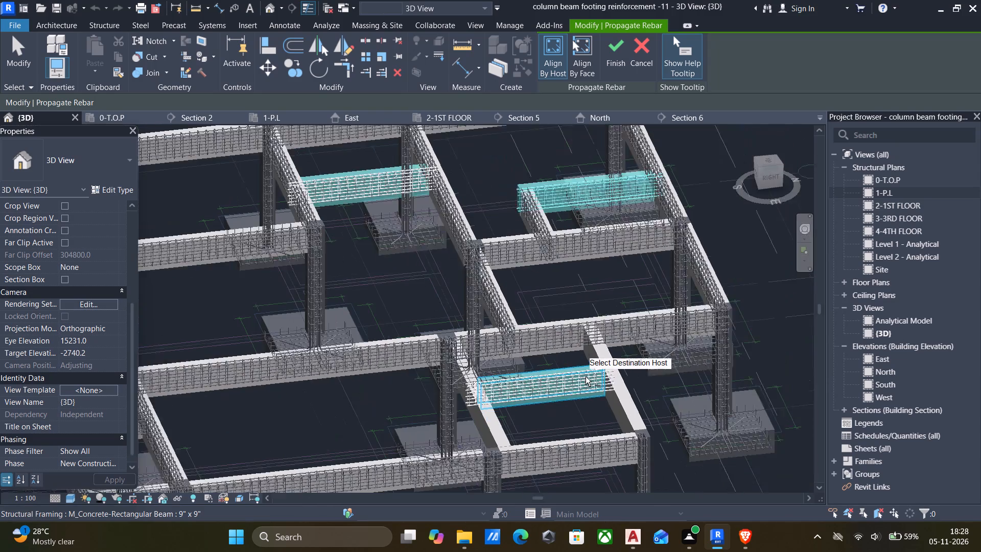
{"action": "left_click", "coordinate": [621, 396]}
{"action": "scroll", "coordinate": [621, 396], "scroll_direction": "up", "scroll_amount": 4}
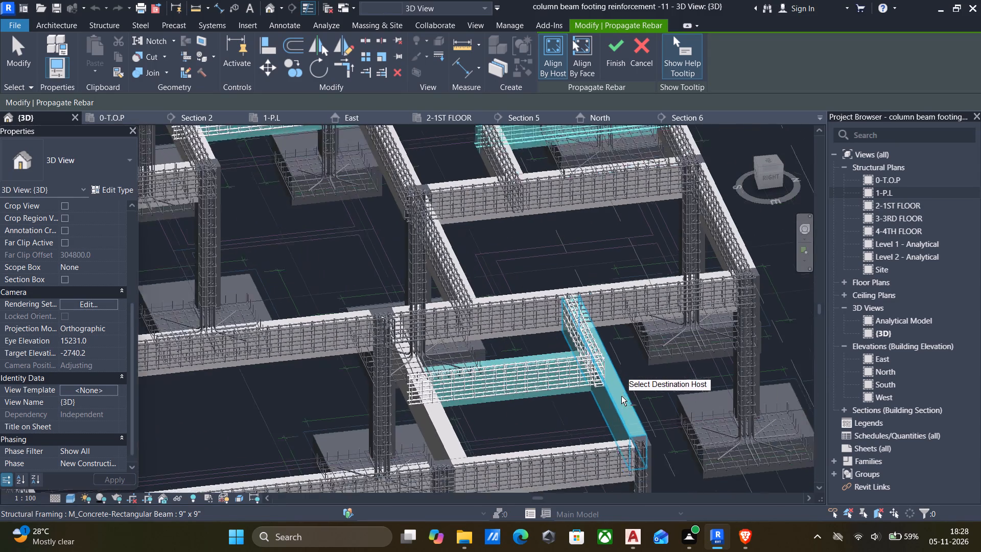
{"action": "scroll", "coordinate": [613, 356], "scroll_direction": "up", "scroll_amount": 1}
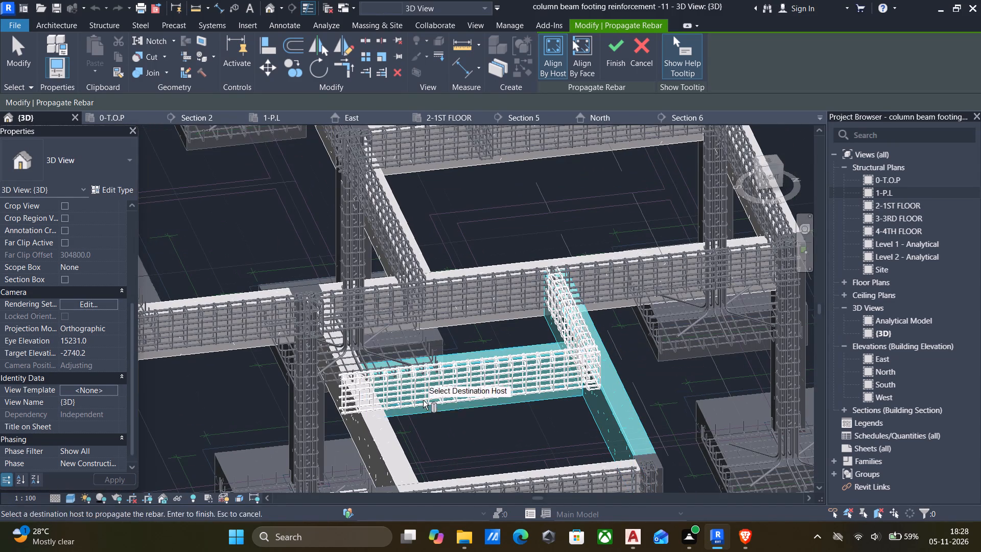
{"action": "left_click", "coordinate": [390, 437]}
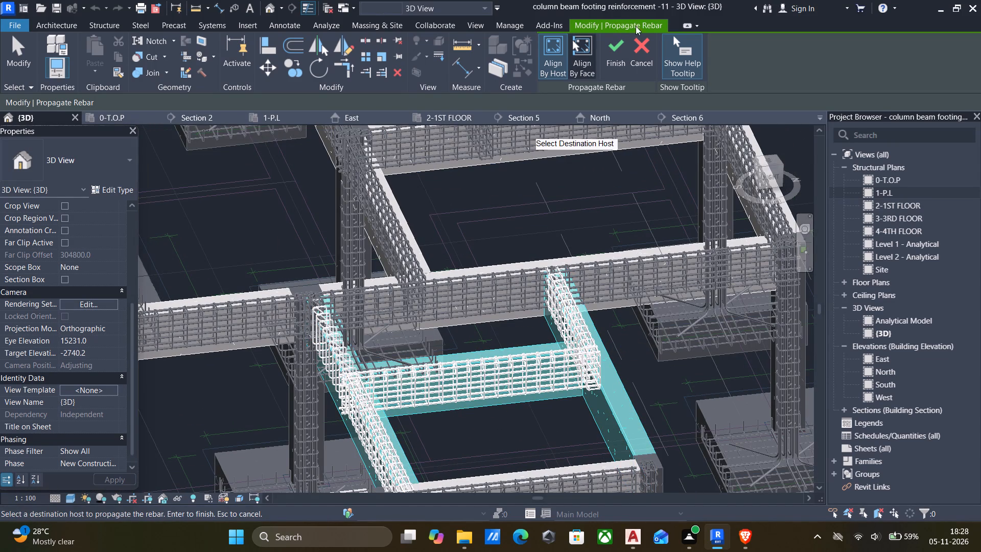
{"action": "left_click", "coordinate": [619, 42]}
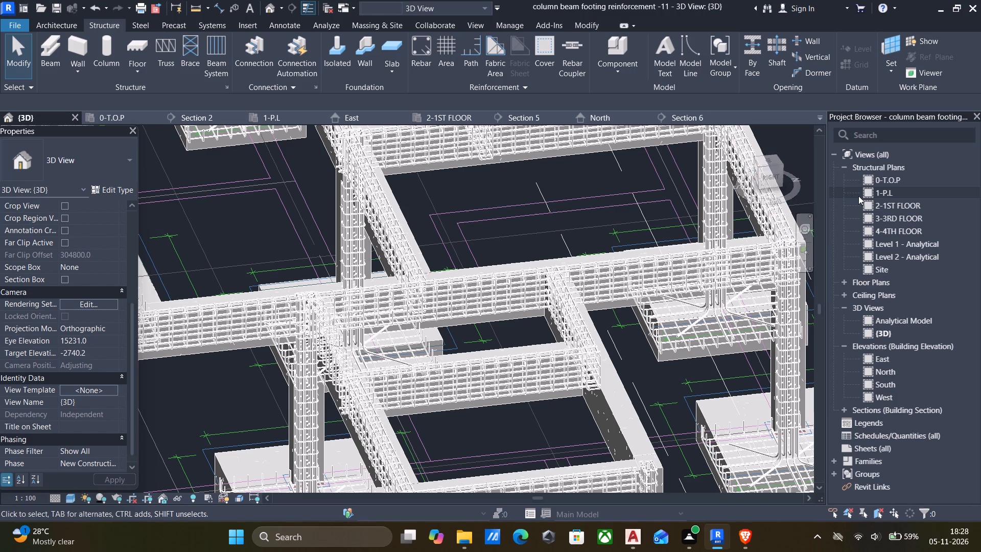
In plan 1-P.L, shorten the south-east edge beam's southern 19M bar set at its east end to the column tie, about 4267 mm long.
{"action": "double_click", "coordinate": [871, 193]}
{"action": "scroll", "coordinate": [766, 181], "scroll_direction": "down", "scroll_amount": 7}
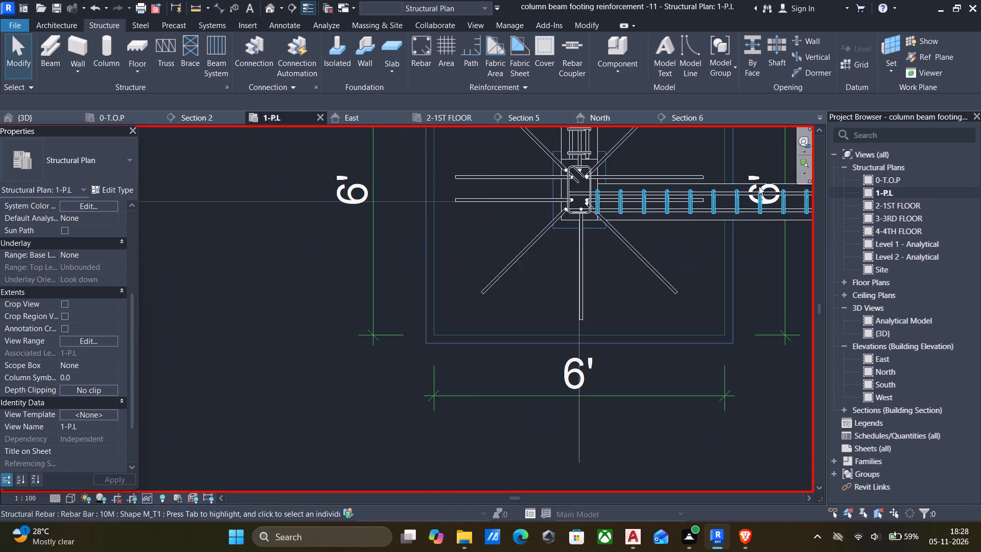
{"action": "scroll", "coordinate": [730, 205], "scroll_direction": "down", "scroll_amount": 7}
{"action": "middle_click_drag", "start_coordinate": [712, 215], "coordinate": [405, 335]}
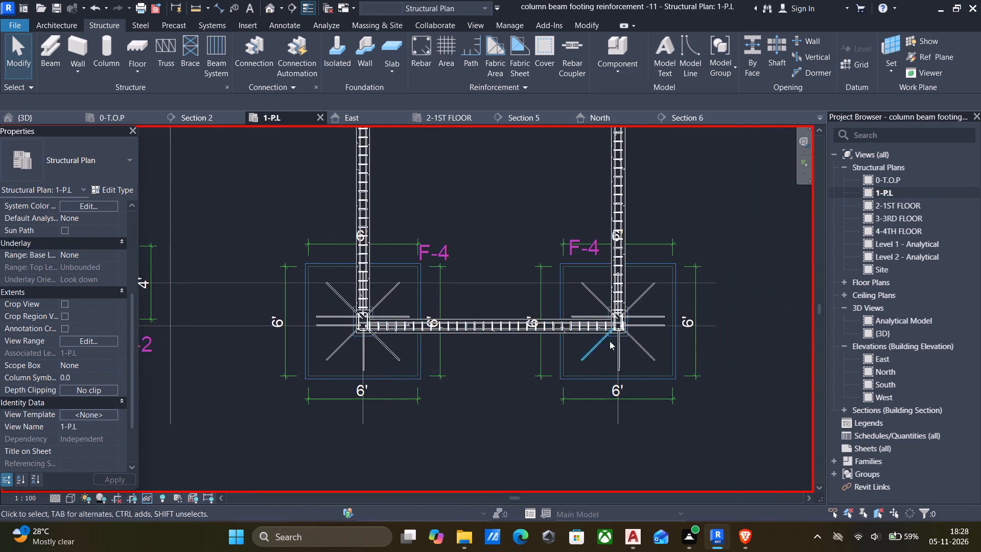
{"action": "scroll", "coordinate": [619, 340], "scroll_direction": "up", "scroll_amount": 11}
{"action": "scroll", "coordinate": [573, 306], "scroll_direction": "up", "scroll_amount": 7}
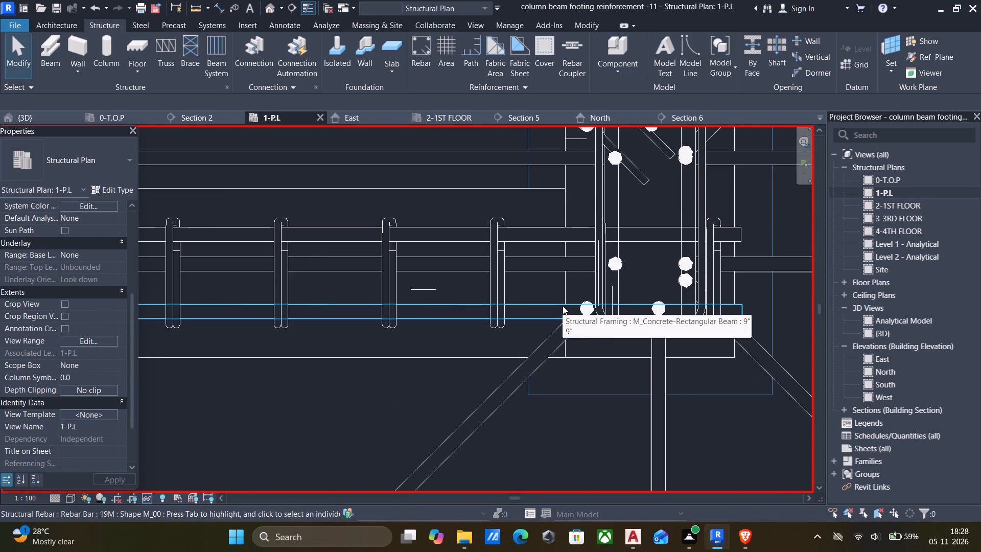
{"action": "left_click", "coordinate": [563, 306]}
{"action": "scroll", "coordinate": [718, 319], "scroll_direction": "up", "scroll_amount": 2}
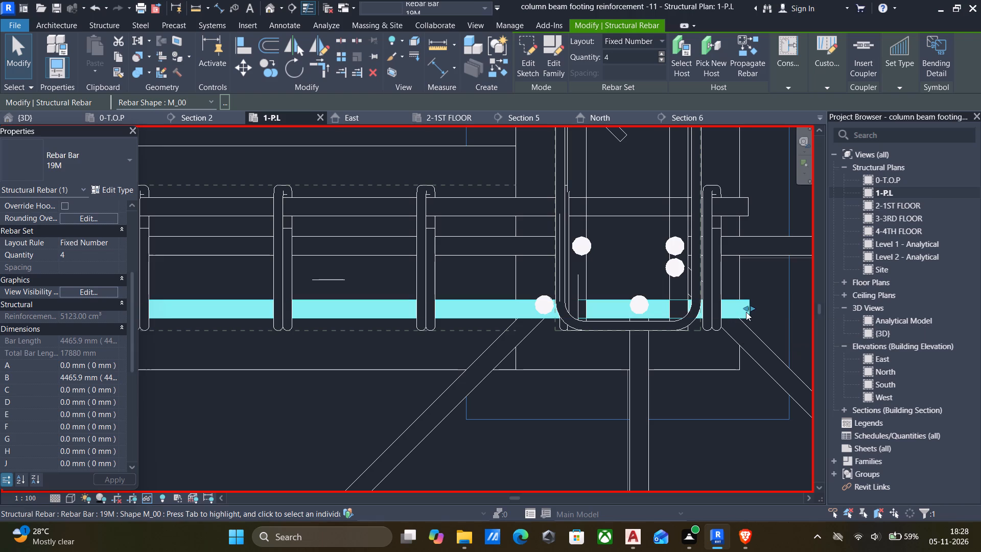
{"action": "left_click_drag", "start_coordinate": [746, 309], "coordinate": [578, 302]}
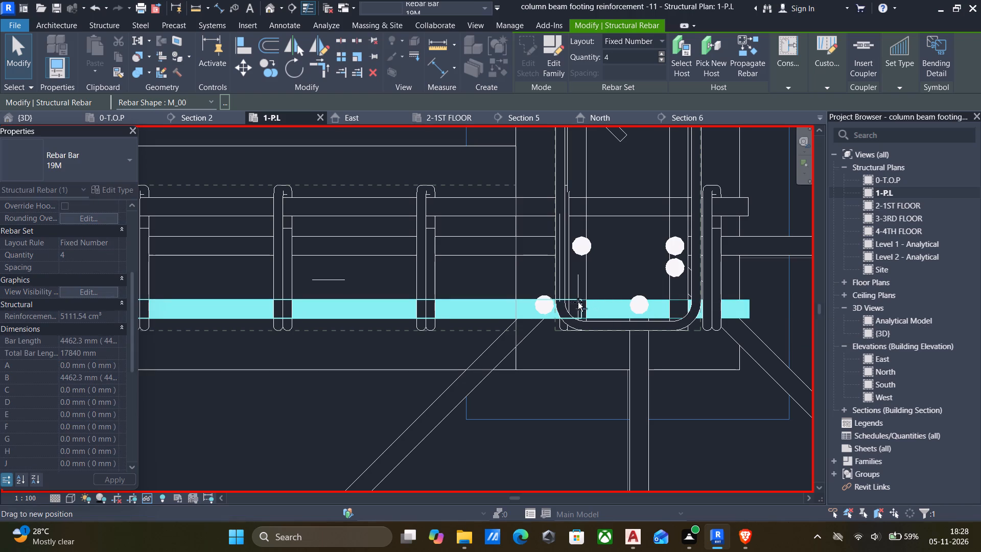
{"action": "left_click_drag", "start_coordinate": [578, 302], "coordinate": [564, 304]}
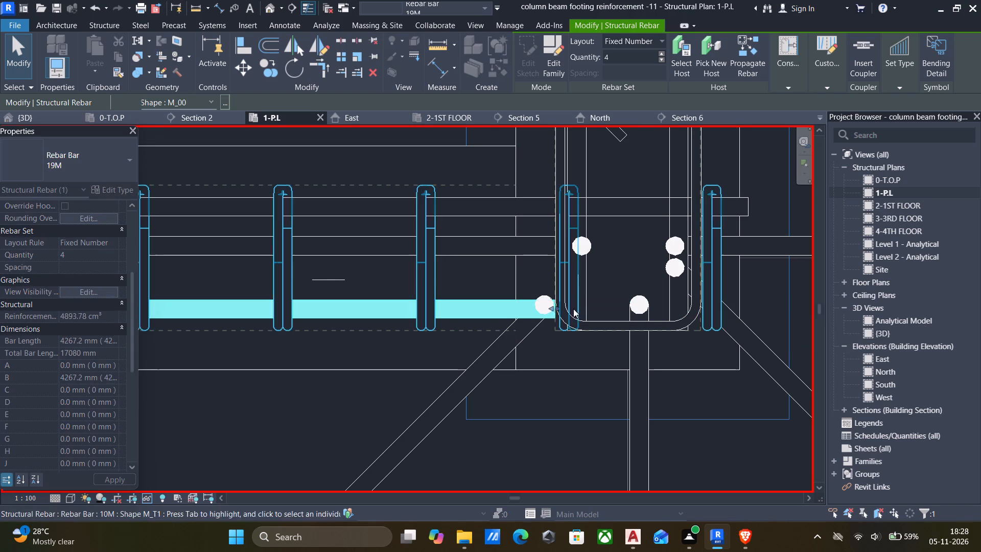
{"action": "left_click", "coordinate": [540, 342]}
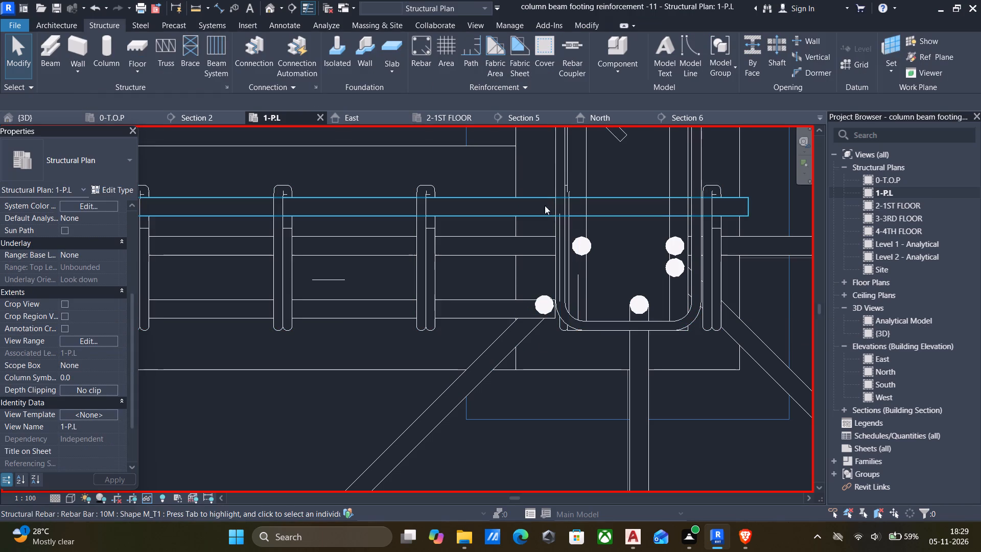
Shorten the same beam's northern 19M bar set at its east end to the column tie, about 4267 mm long.
{"action": "left_click", "coordinate": [539, 198]}
{"action": "left_click_drag", "start_coordinate": [742, 208], "coordinate": [641, 216]}
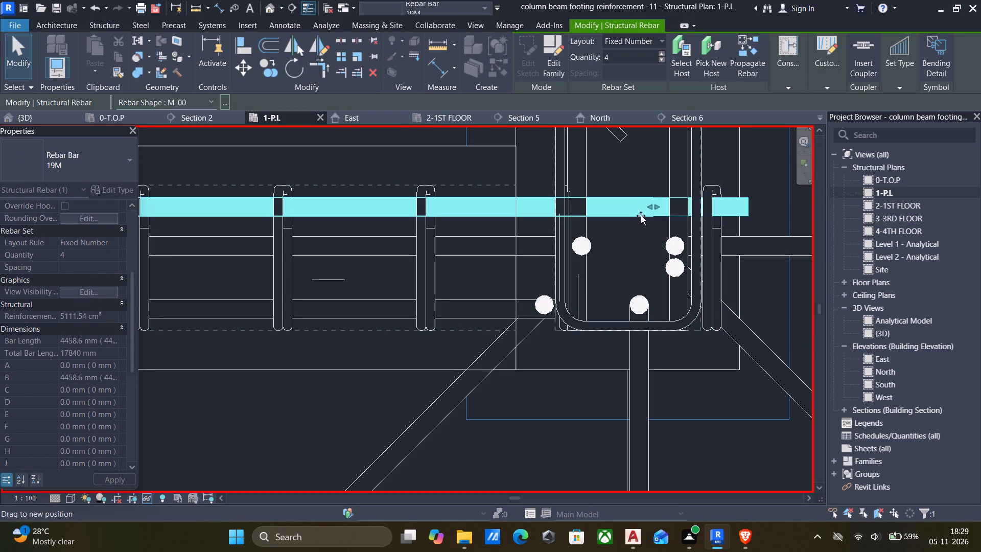
{"action": "left_click_drag", "start_coordinate": [641, 216], "coordinate": [556, 206]}
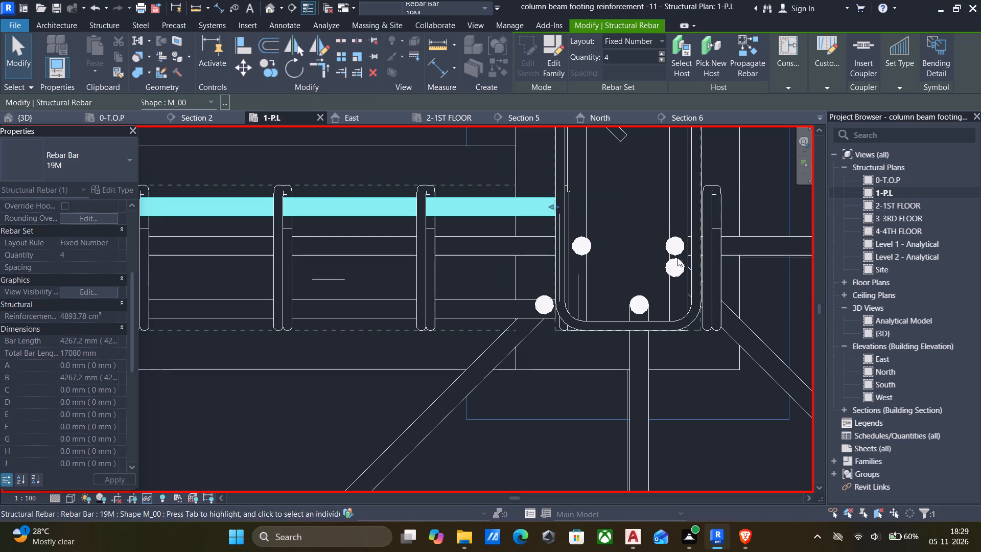
Pull back the east end of the beam's 10M stirrup set so its last stirrup sits just west of the corner column's tie.
{"action": "left_click", "coordinate": [433, 257]}
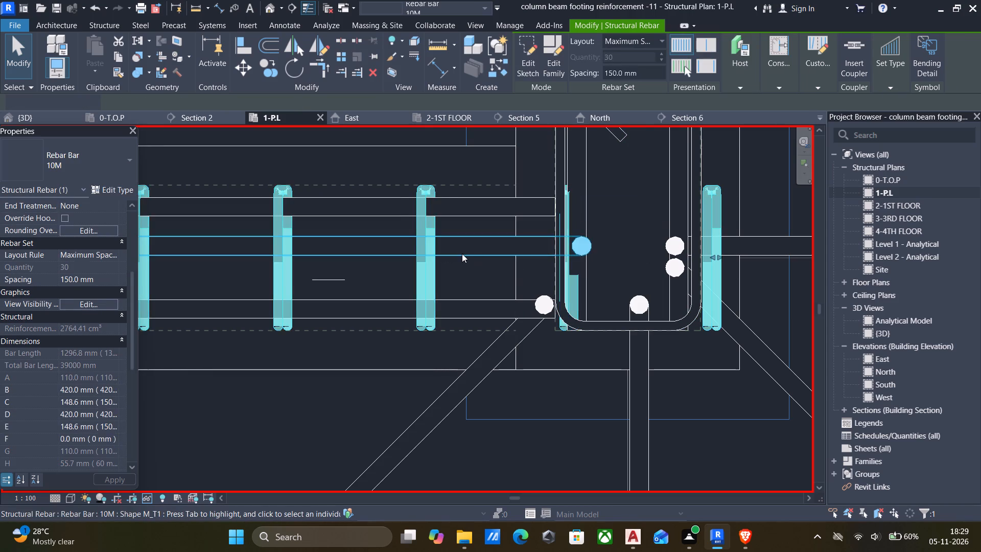
{"action": "scroll", "coordinate": [457, 252], "scroll_direction": "down", "scroll_amount": 5}
{"action": "scroll", "coordinate": [353, 241], "scroll_direction": "up", "scroll_amount": 4}
{"action": "scroll", "coordinate": [414, 252], "scroll_direction": "up", "scroll_amount": 5}
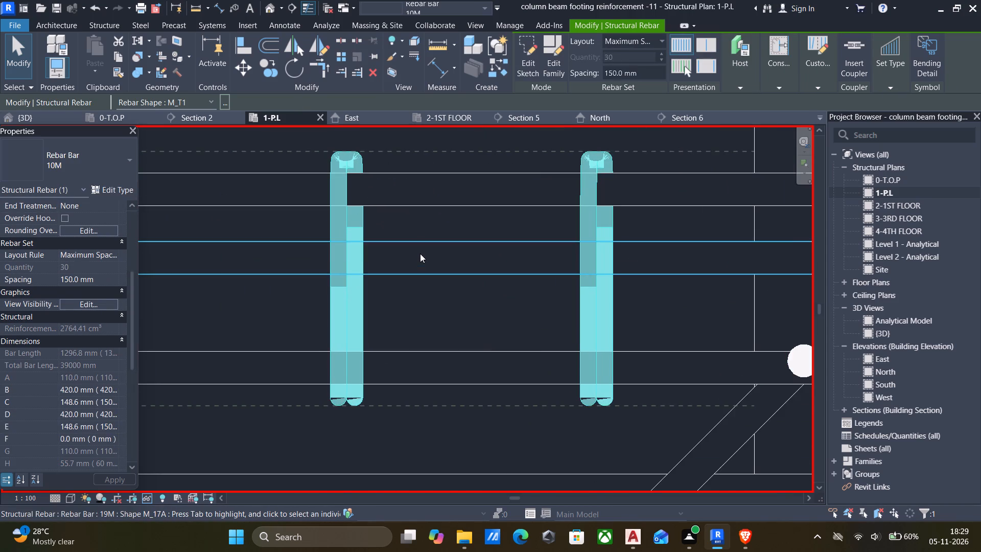
{"action": "scroll", "coordinate": [513, 262], "scroll_direction": "down", "scroll_amount": 5}
{"action": "scroll", "coordinate": [695, 288], "scroll_direction": "down", "scroll_amount": 5}
{"action": "scroll", "coordinate": [754, 286], "scroll_direction": "up", "scroll_amount": 4}
{"action": "left_click_drag", "start_coordinate": [748, 277], "coordinate": [628, 271]}
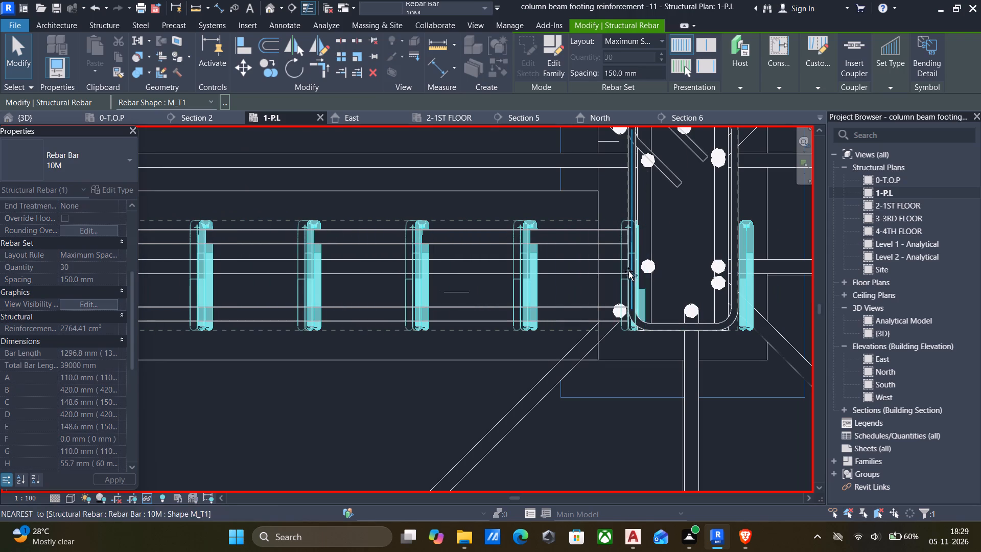
{"action": "left_click_drag", "start_coordinate": [628, 271], "coordinate": [616, 268]}
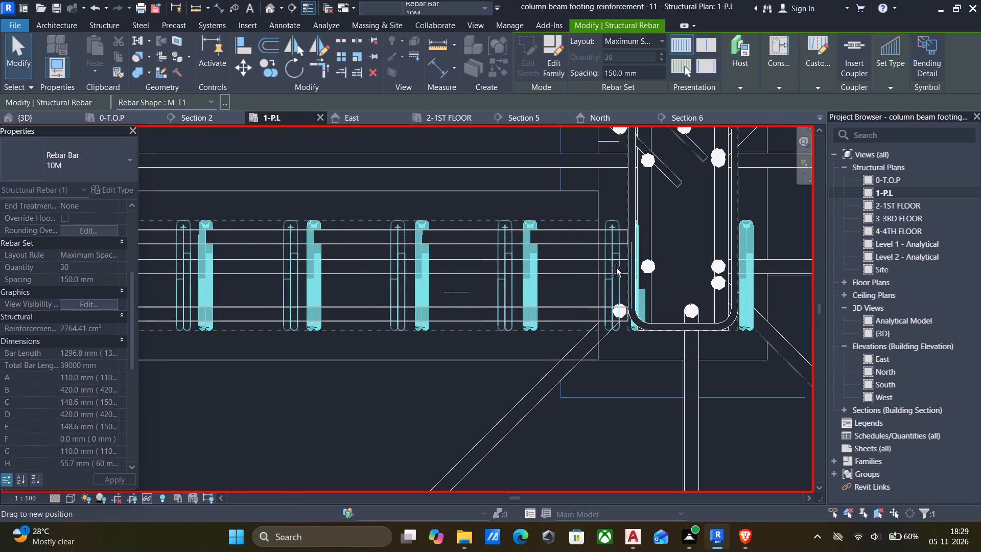
{"action": "left_click_drag", "start_coordinate": [616, 268], "coordinate": [618, 267]}
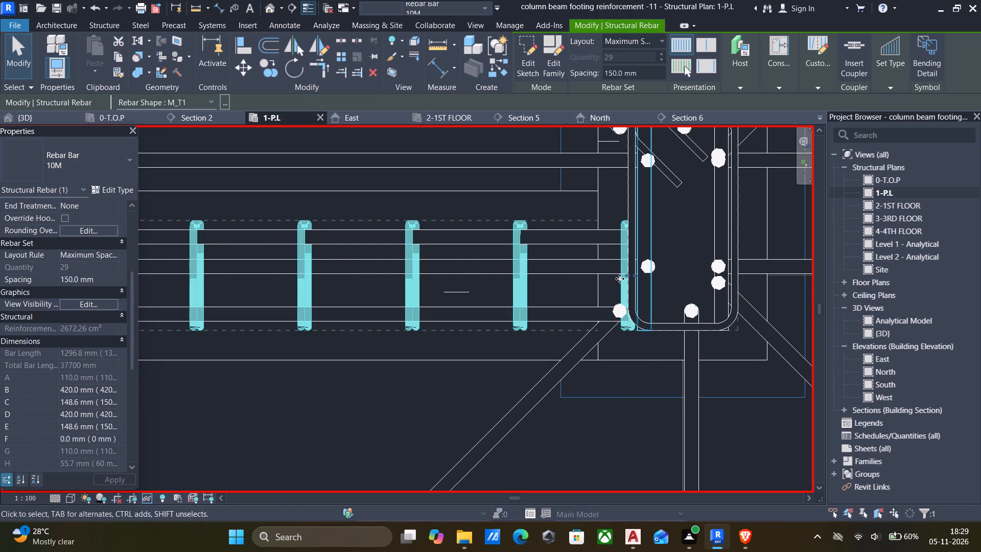
{"action": "left_click_drag", "start_coordinate": [622, 277], "coordinate": [616, 278]}
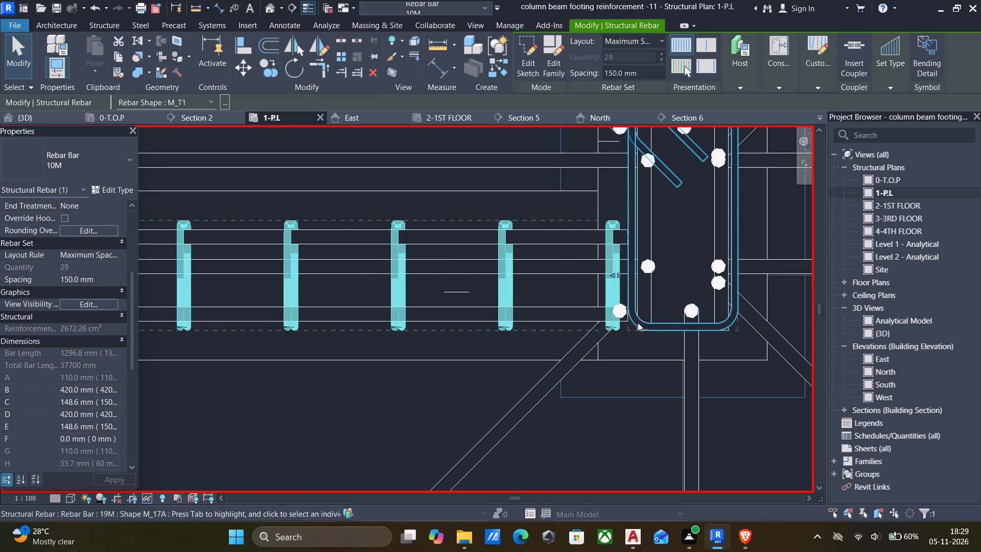
{"action": "left_click", "coordinate": [628, 407]}
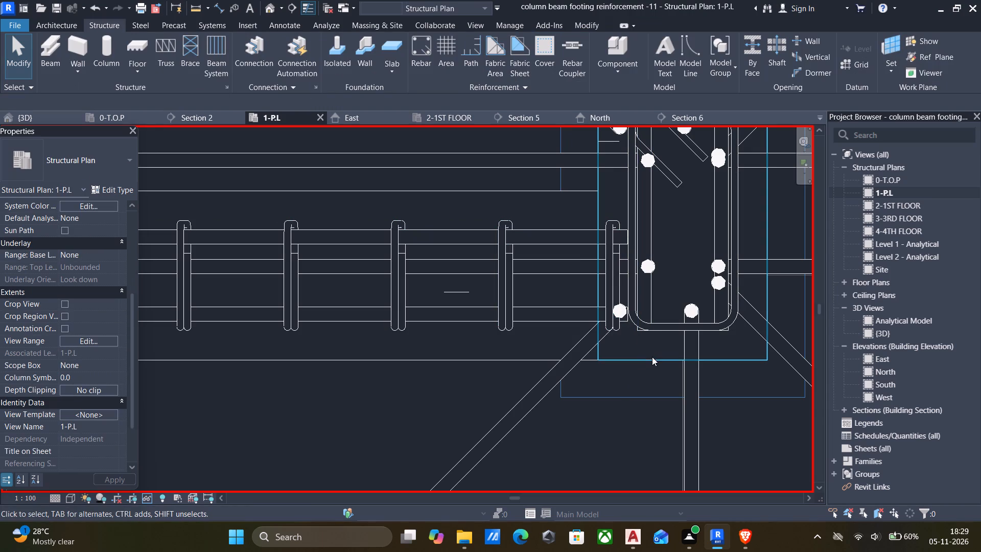
Shorten the south-east edge beam's southern 19M bar set at its east end to the corner column's west face, about 4230 mm long.
{"action": "left_click", "coordinate": [651, 358]}
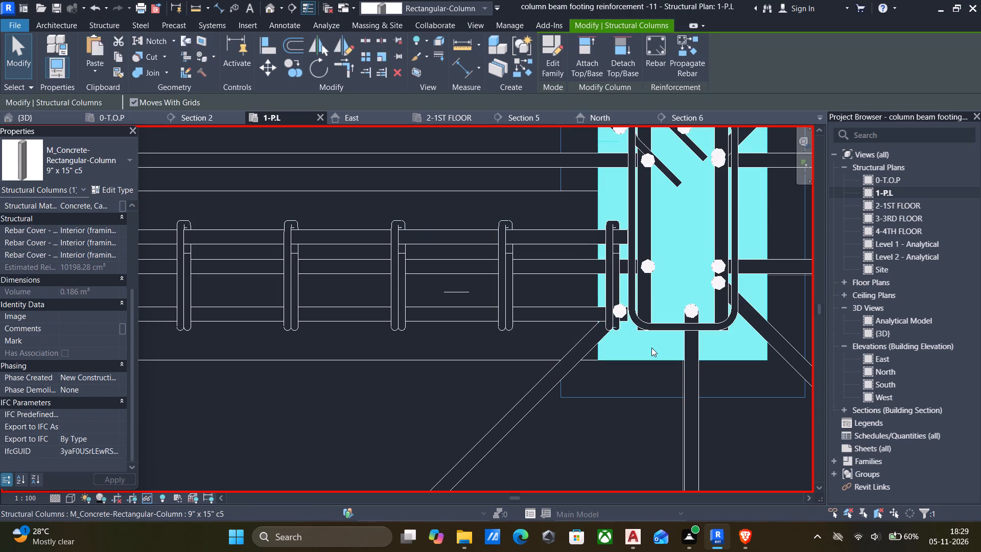
{"action": "left_click", "coordinate": [579, 292]}
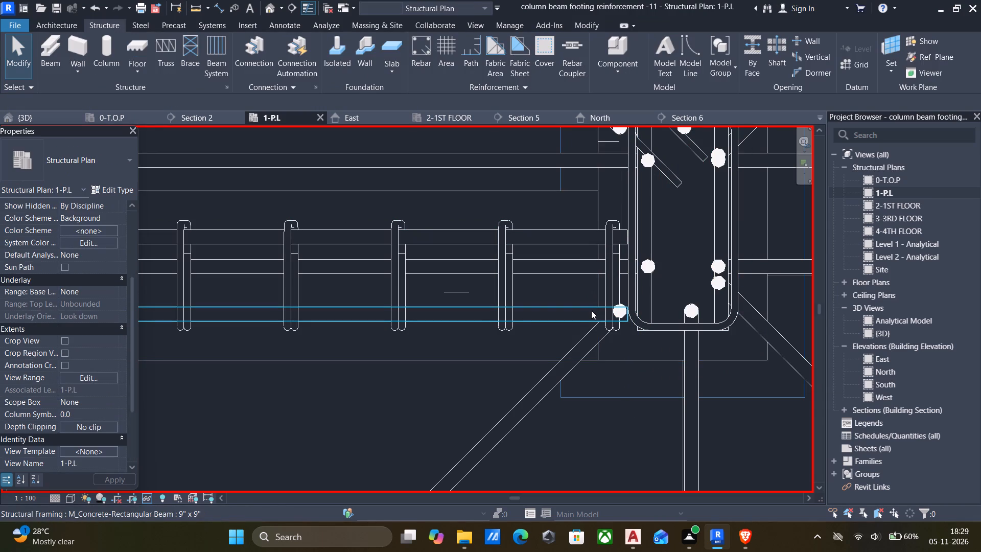
{"action": "left_click", "coordinate": [590, 311]}
{"action": "left_click_drag", "start_coordinate": [621, 313], "coordinate": [601, 314]}
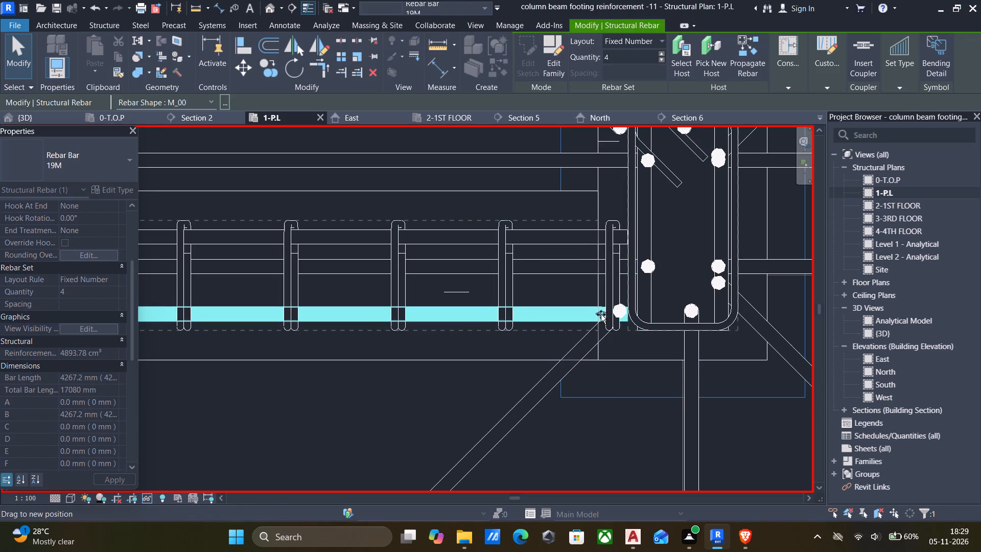
{"action": "left_click_drag", "start_coordinate": [601, 314], "coordinate": [600, 314]}
Shorten the same beam's northern 19M bar set at its east end to the column's west face, about 4229 mm long.
{"action": "left_click", "coordinate": [592, 226]}
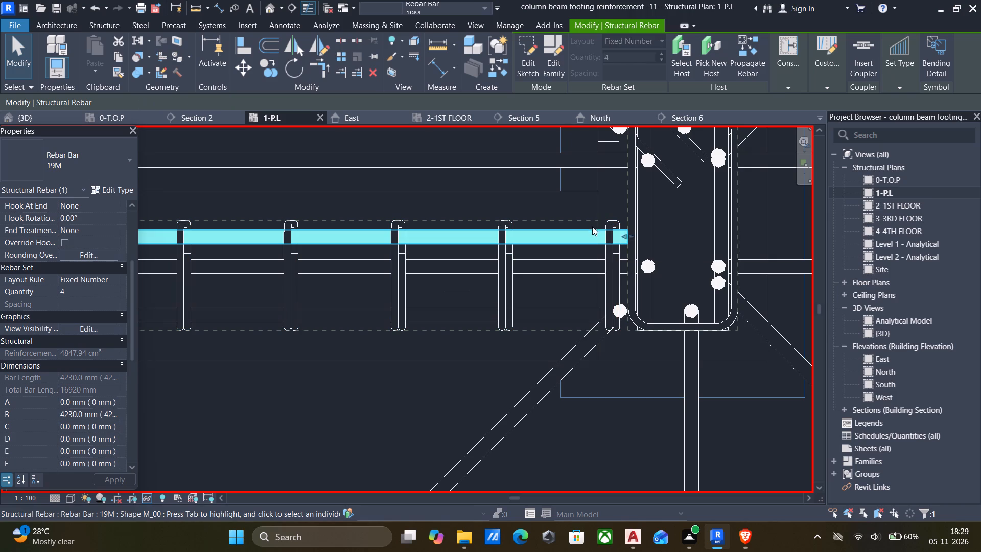
{"action": "left_click_drag", "start_coordinate": [622, 237], "coordinate": [601, 240]}
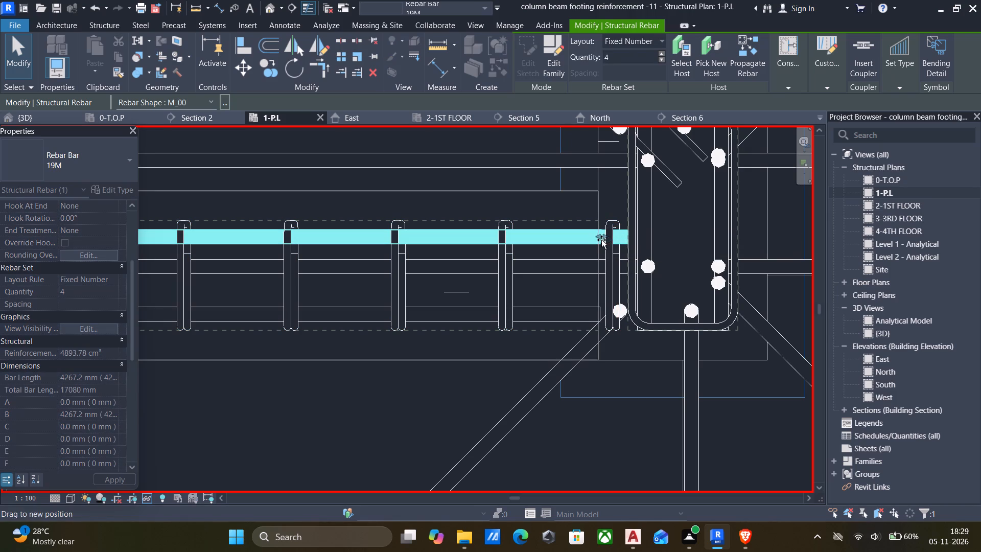
{"action": "left_click_drag", "start_coordinate": [601, 240], "coordinate": [599, 241]}
Pull back the east end of the beam's 10M stirrup set so its last stirrup sits at the corner column's west face.
{"action": "left_click", "coordinate": [605, 282]}
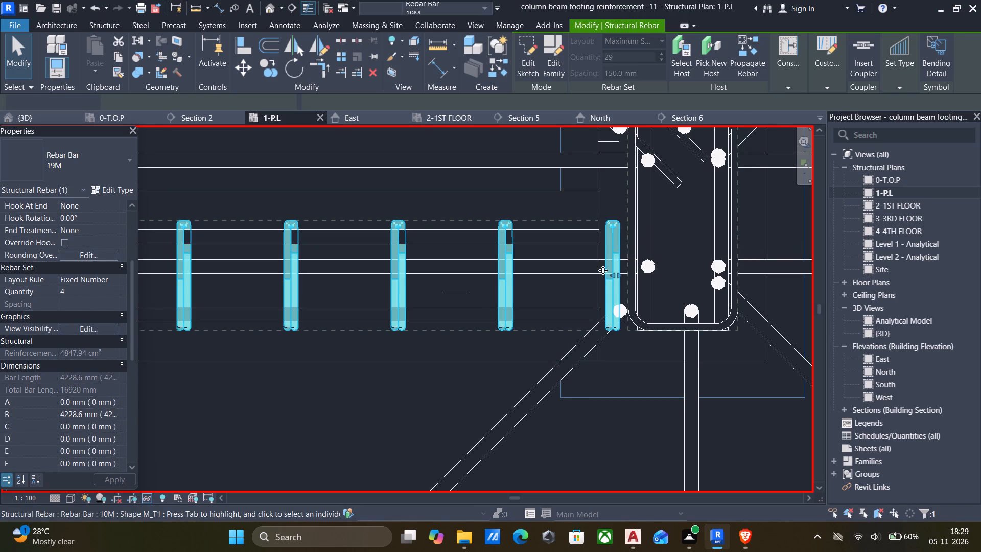
{"action": "left_click_drag", "start_coordinate": [611, 275], "coordinate": [593, 277]}
{"action": "scroll", "coordinate": [634, 312], "scroll_direction": "down", "scroll_amount": 4}
{"action": "left_click", "coordinate": [617, 388]}
{"action": "scroll", "coordinate": [617, 358], "scroll_direction": "down", "scroll_amount": 5}
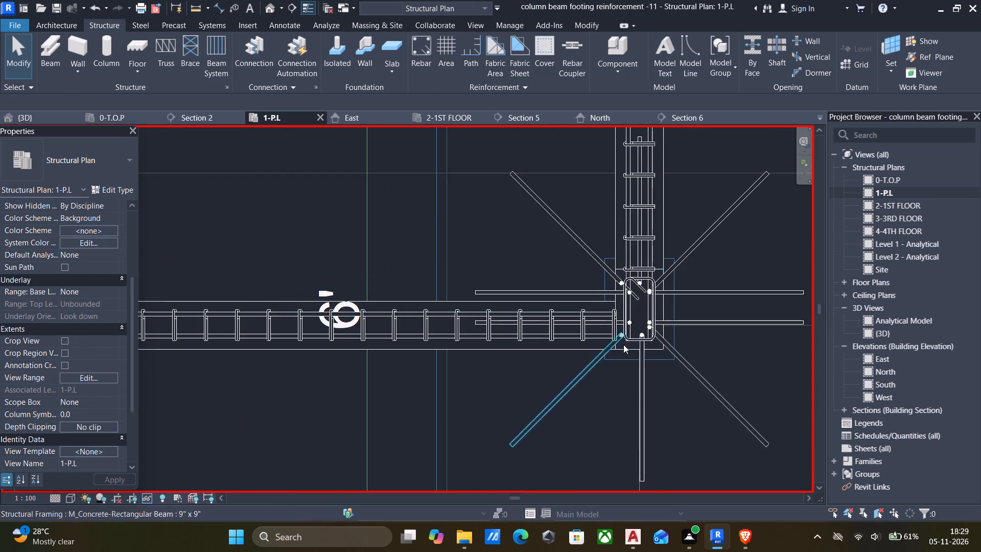
Shorten the east edge north-south beam's eastern 19M bar set at its south end to just north of the corner column, about 13407 mm long.
{"action": "scroll", "coordinate": [642, 266], "scroll_direction": "up", "scroll_amount": 3}
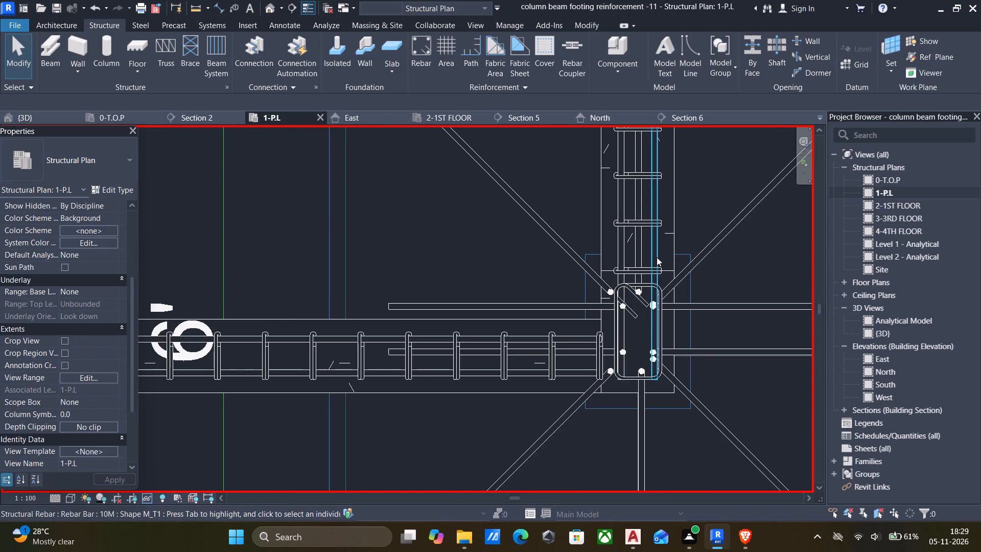
{"action": "left_click", "coordinate": [657, 257]}
{"action": "scroll", "coordinate": [651, 374], "scroll_direction": "up", "scroll_amount": 3}
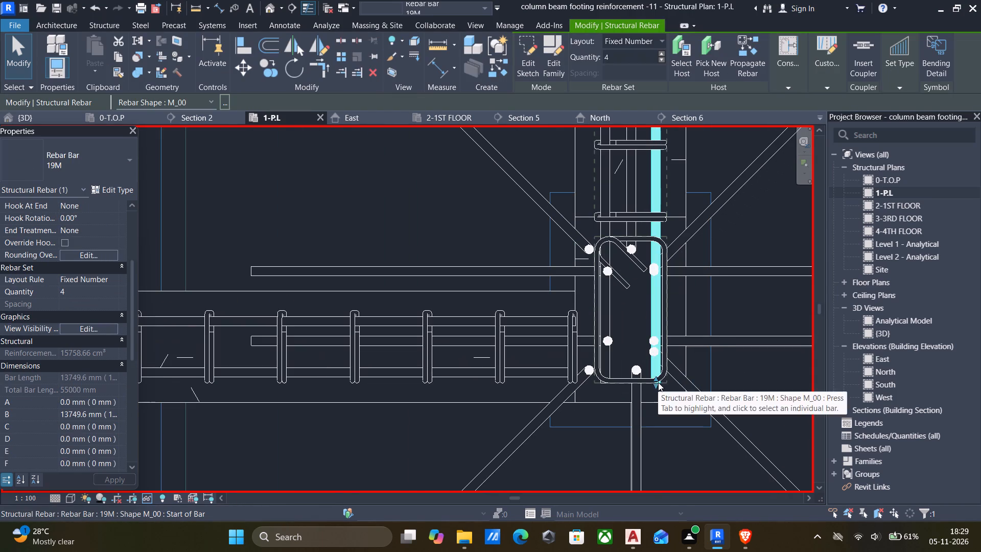
{"action": "left_click_drag", "start_coordinate": [655, 378], "coordinate": [659, 231]}
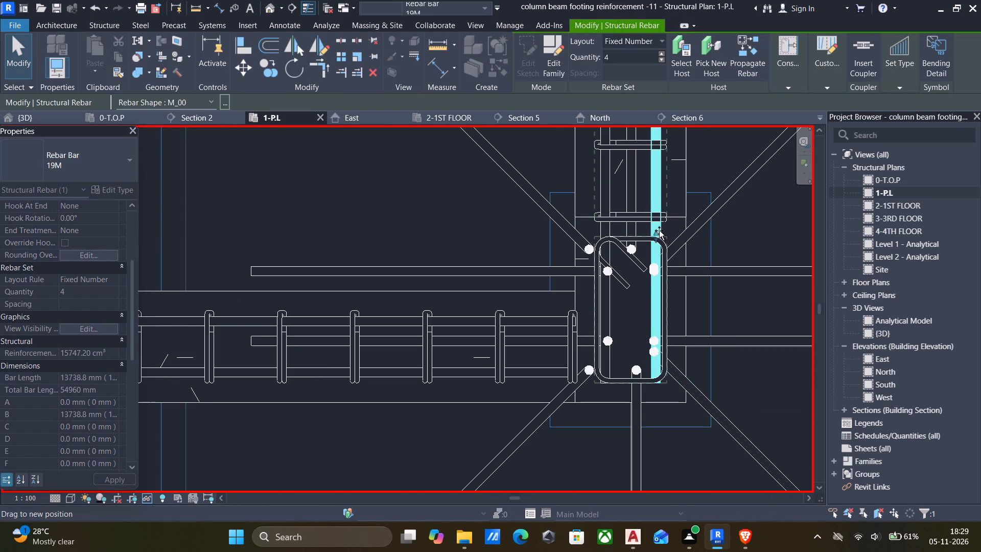
{"action": "left_click_drag", "start_coordinate": [659, 231], "coordinate": [659, 216]}
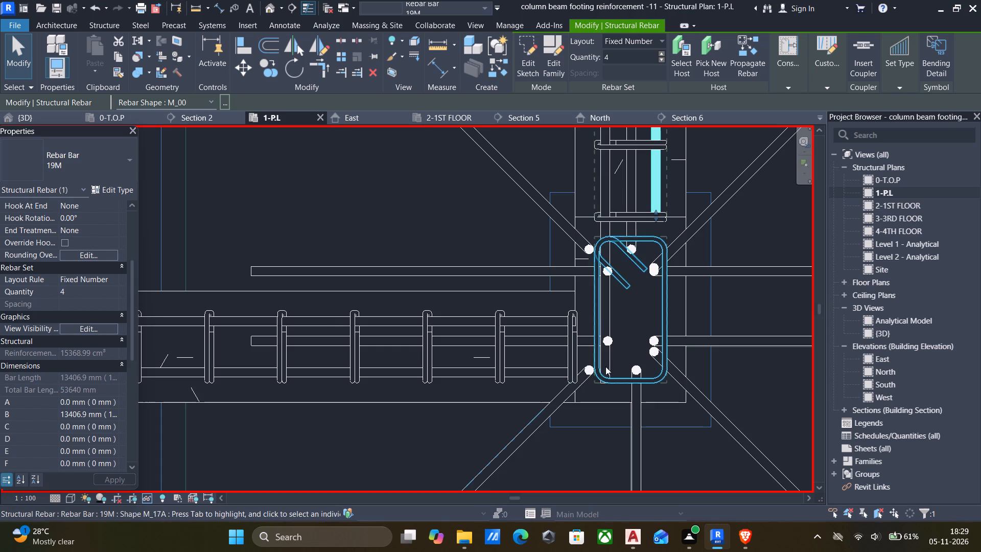
Shorten the north-south beam's western 19M bar set at its south end to just north of the corner column, about 13405 mm long.
{"action": "left_click", "coordinate": [607, 197]}
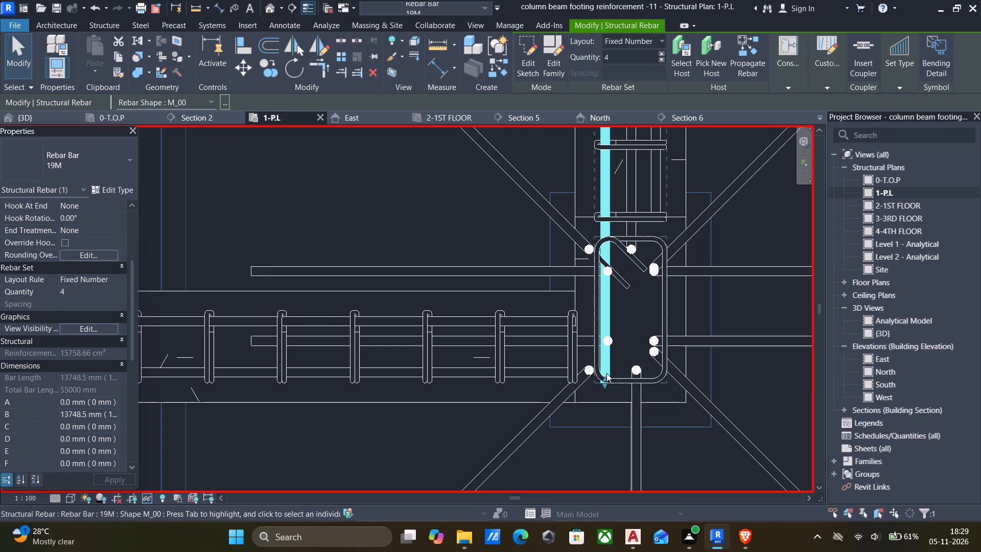
{"action": "left_click_drag", "start_coordinate": [606, 378], "coordinate": [613, 218]}
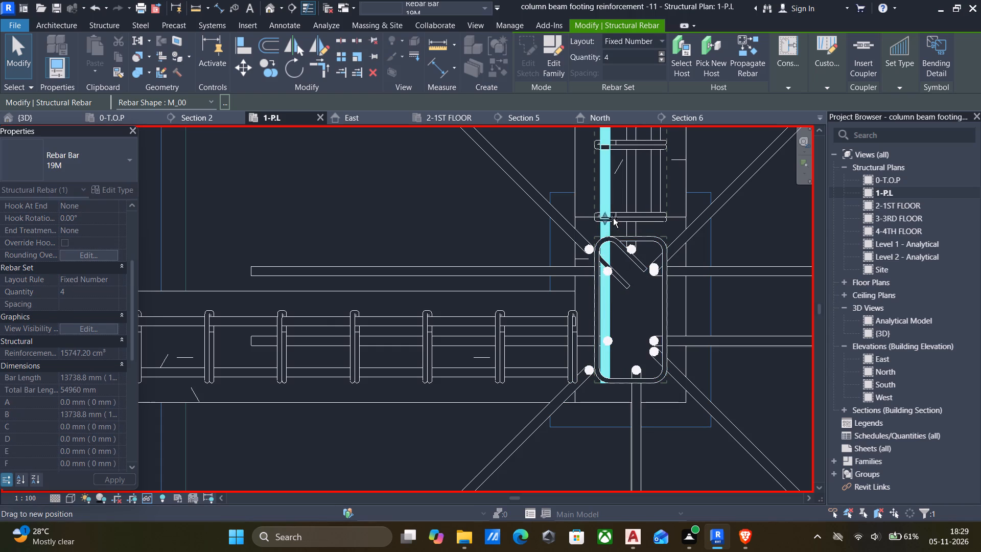
{"action": "left_click_drag", "start_coordinate": [613, 218], "coordinate": [613, 216]}
Pull back the south end of the north-south beam's 10M stirrup set so its last stirrup sits just north of the column's face.
{"action": "left_click", "coordinate": [639, 214]}
{"action": "scroll", "coordinate": [639, 213], "scroll_direction": "up", "scroll_amount": 4}
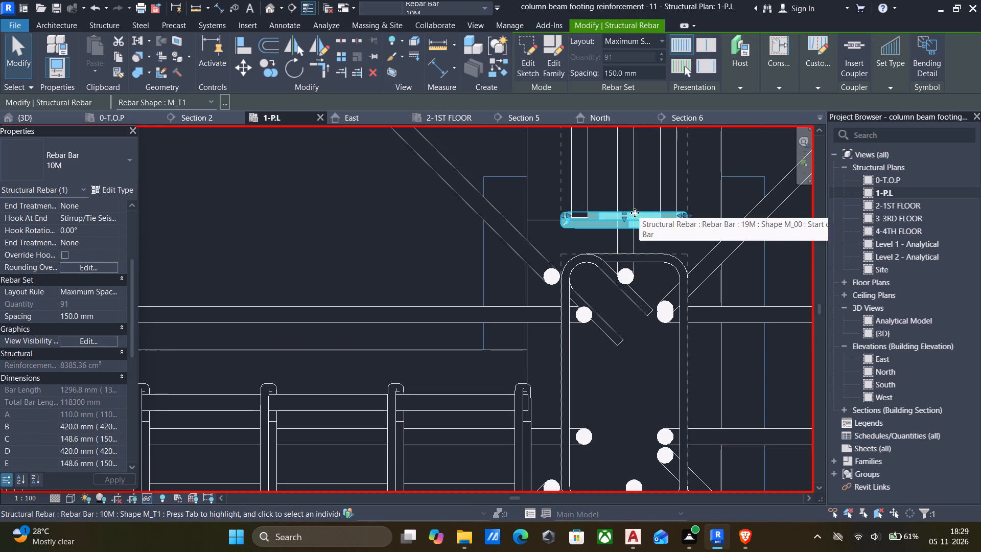
{"action": "left_click_drag", "start_coordinate": [624, 212], "coordinate": [618, 192]}
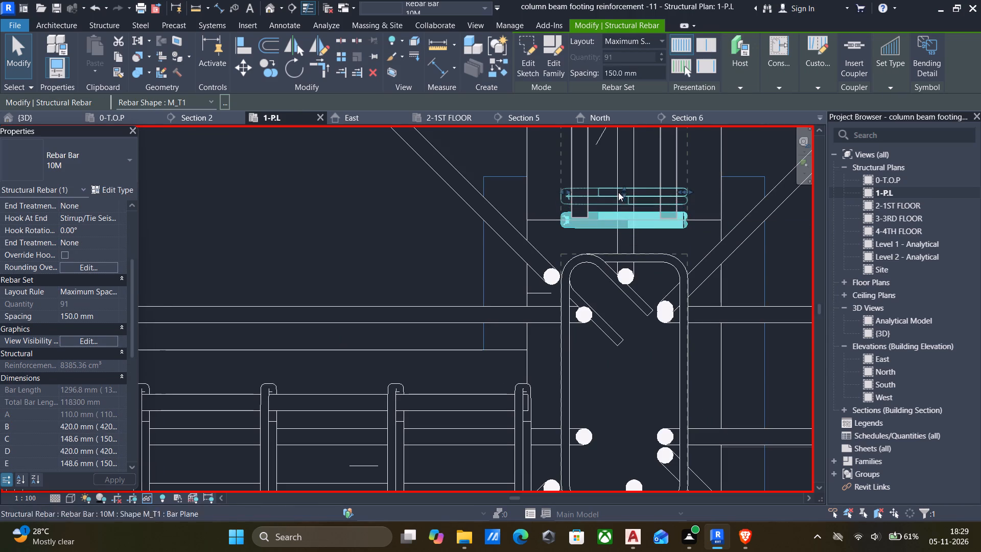
Extend the north-south beam's two 19M bar sets slightly south to just inside the column's north face, the western set about 13411.5 mm long.
{"action": "left_click", "coordinate": [585, 215]}
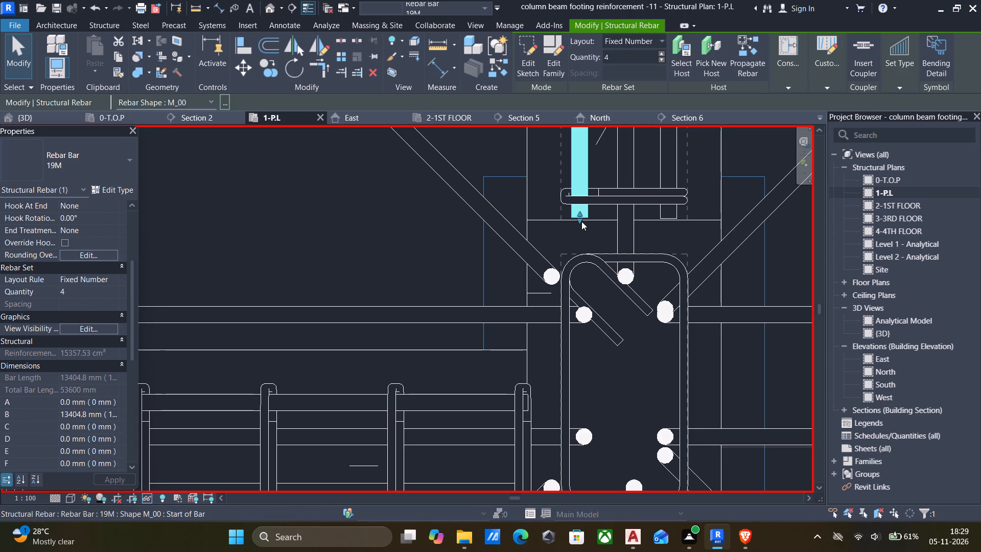
{"action": "left_click", "coordinate": [580, 221]}
{"action": "left_click", "coordinate": [669, 213]}
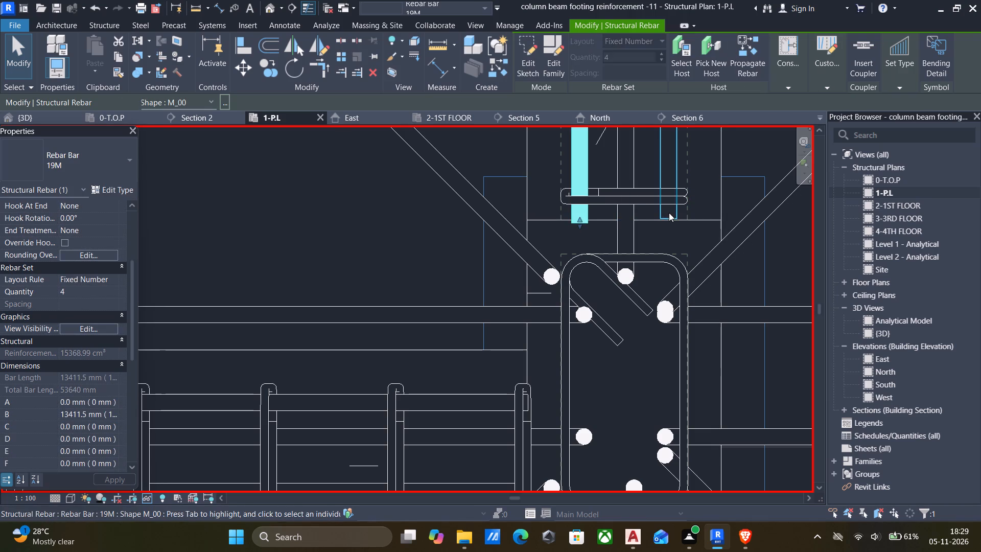
{"action": "left_click", "coordinate": [669, 220]}
{"action": "left_click", "coordinate": [646, 235]}
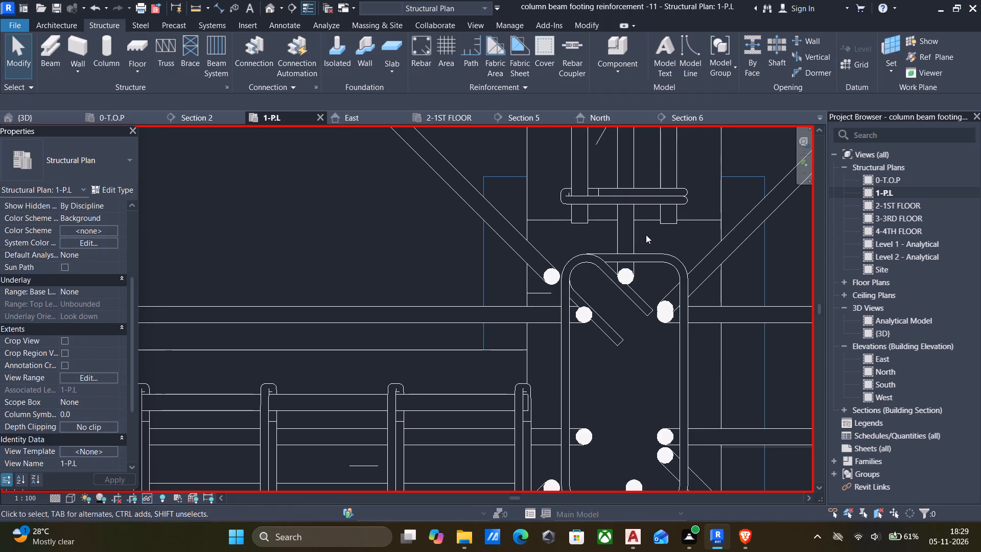
Shorten the south-east edge beam's southern 19M bar set at its west end to the western column's east face, about 4043 mm long.
{"action": "scroll", "coordinate": [630, 260], "scroll_direction": "down", "scroll_amount": 3}
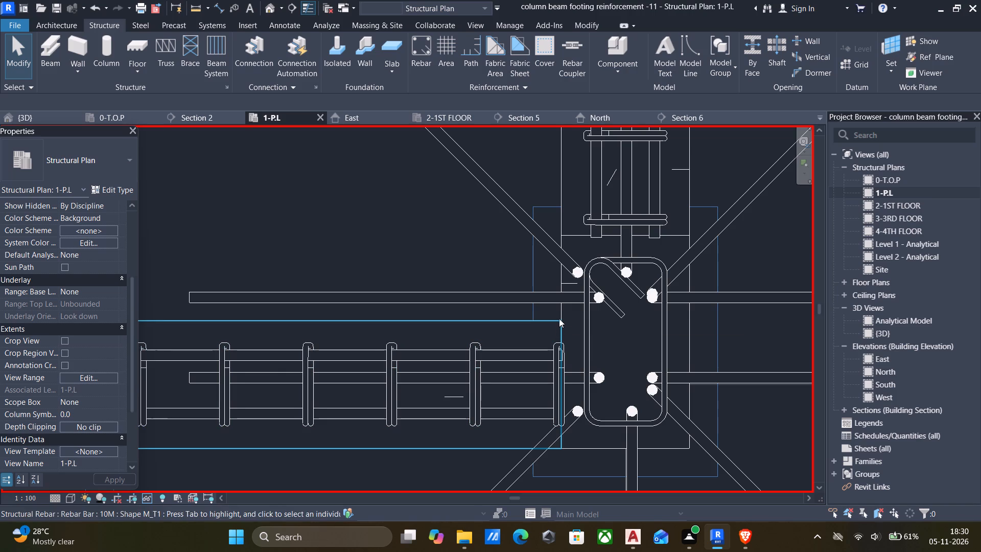
{"action": "left_click", "coordinate": [561, 313]}
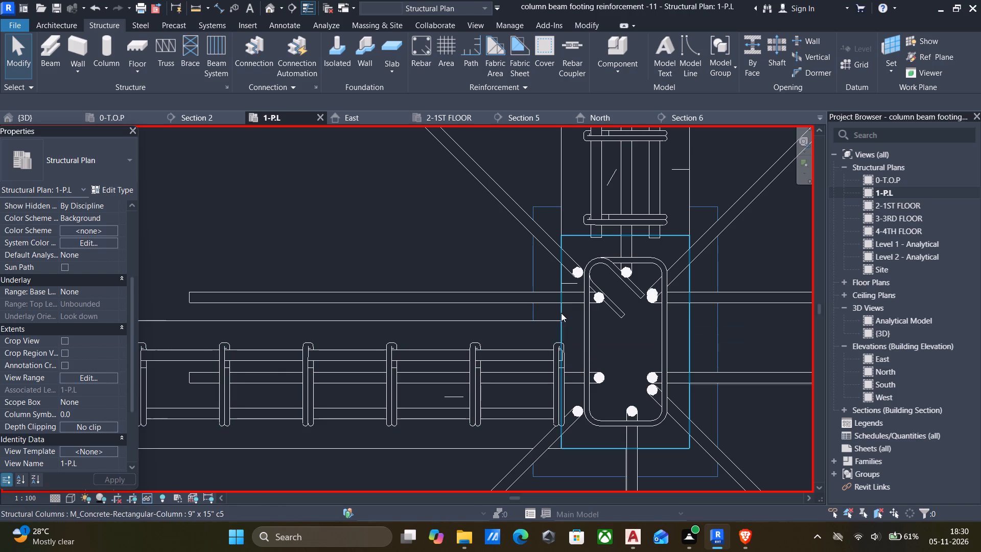
{"action": "scroll", "coordinate": [559, 372], "scroll_direction": "up", "scroll_amount": 5}
{"action": "scroll", "coordinate": [555, 358], "scroll_direction": "down", "scroll_amount": 9}
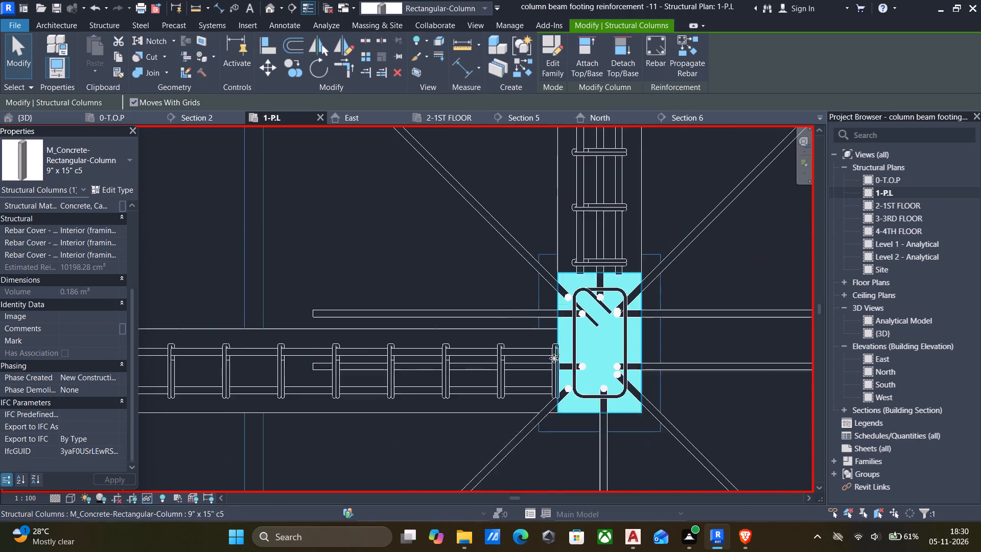
{"action": "scroll", "coordinate": [554, 358], "scroll_direction": "down", "scroll_amount": 12}
{"action": "middle_click_drag", "start_coordinate": [421, 350], "coordinate": [517, 354]}
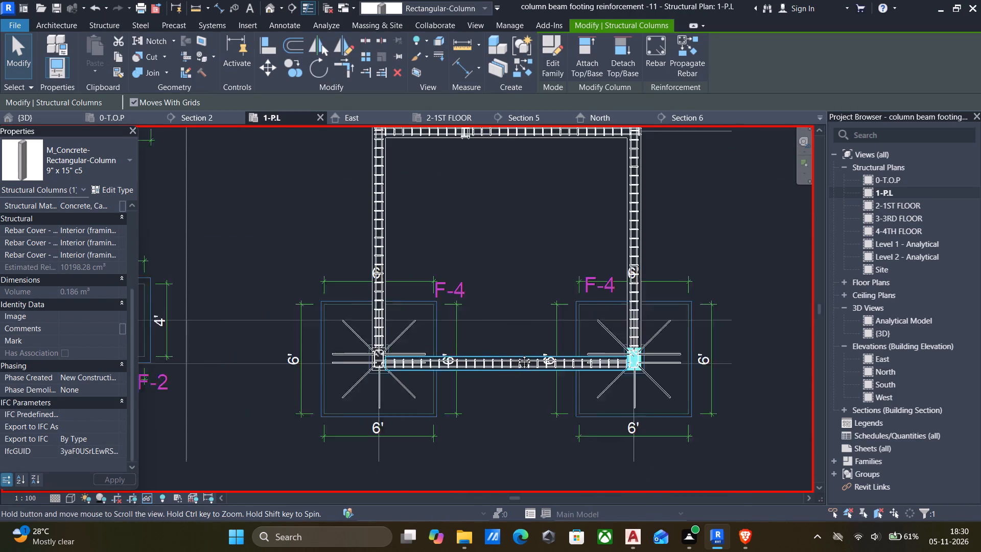
{"action": "middle_click_drag", "start_coordinate": [517, 354], "coordinate": [626, 358]}
{"action": "scroll", "coordinate": [524, 373], "scroll_direction": "up", "scroll_amount": 16}
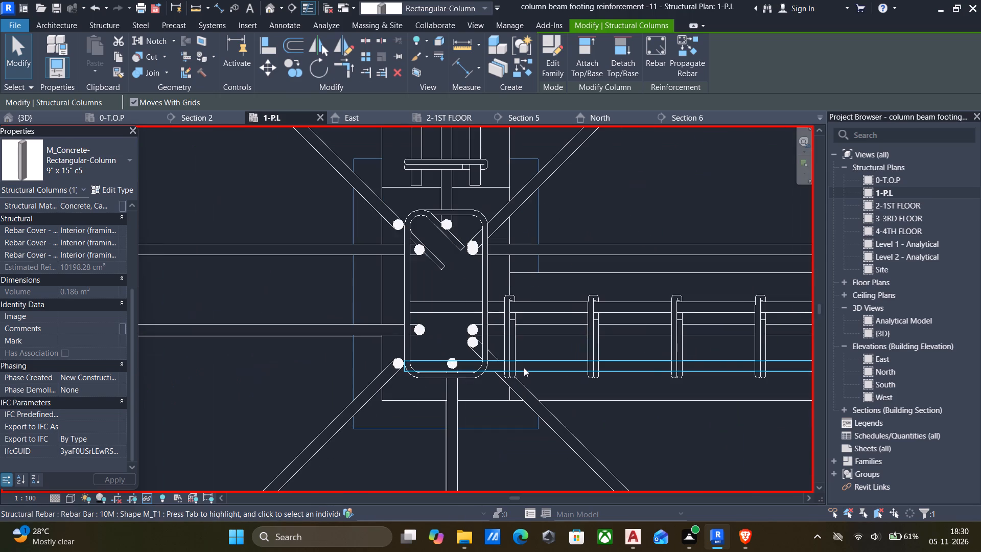
{"action": "left_click", "coordinate": [528, 367]}
{"action": "scroll", "coordinate": [407, 365], "scroll_direction": "up", "scroll_amount": 4}
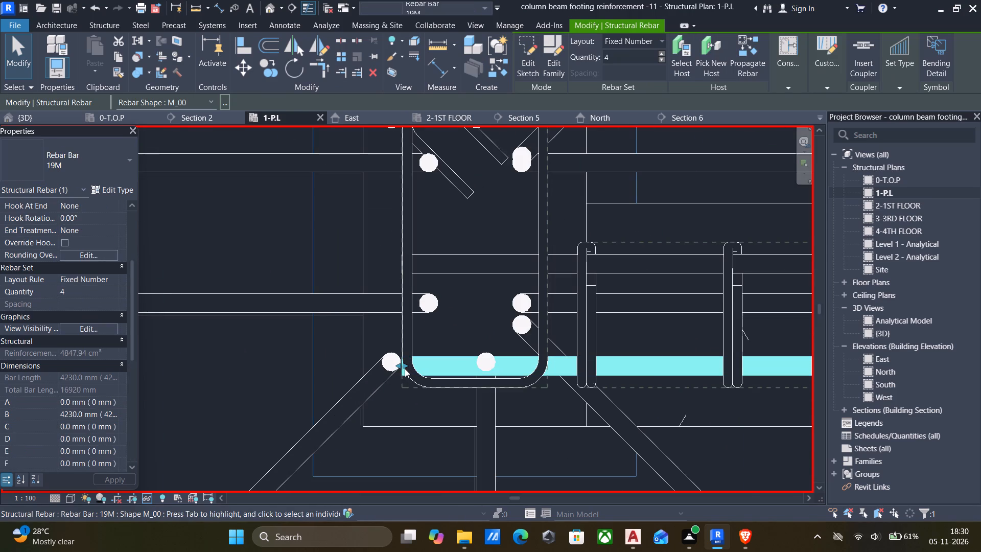
{"action": "left_click_drag", "start_coordinate": [405, 368], "coordinate": [589, 363]}
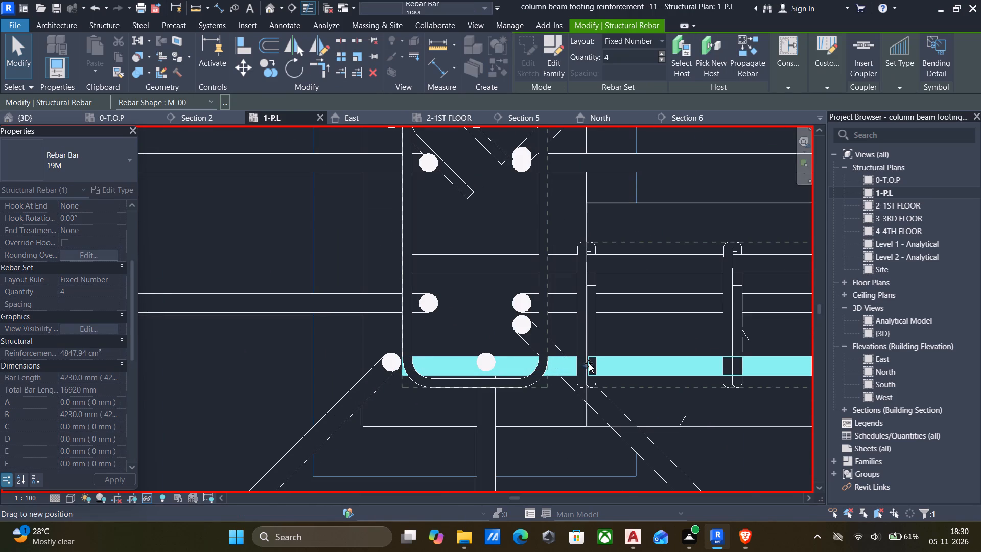
{"action": "left_click_drag", "start_coordinate": [589, 363], "coordinate": [585, 365]}
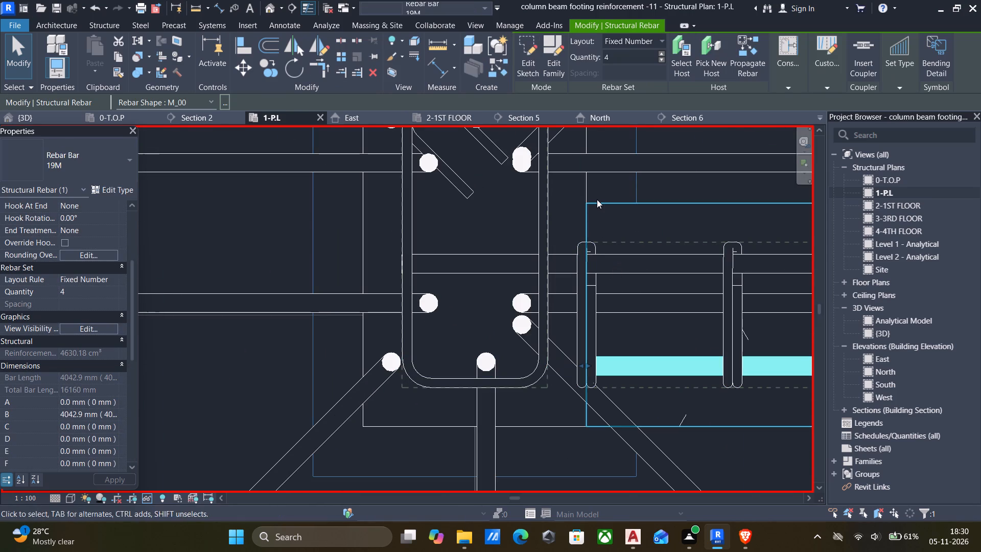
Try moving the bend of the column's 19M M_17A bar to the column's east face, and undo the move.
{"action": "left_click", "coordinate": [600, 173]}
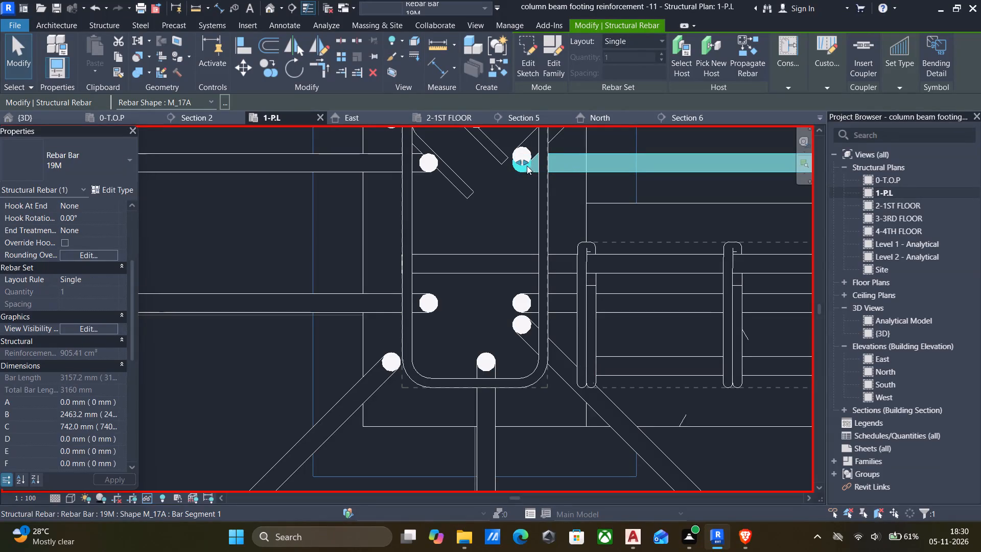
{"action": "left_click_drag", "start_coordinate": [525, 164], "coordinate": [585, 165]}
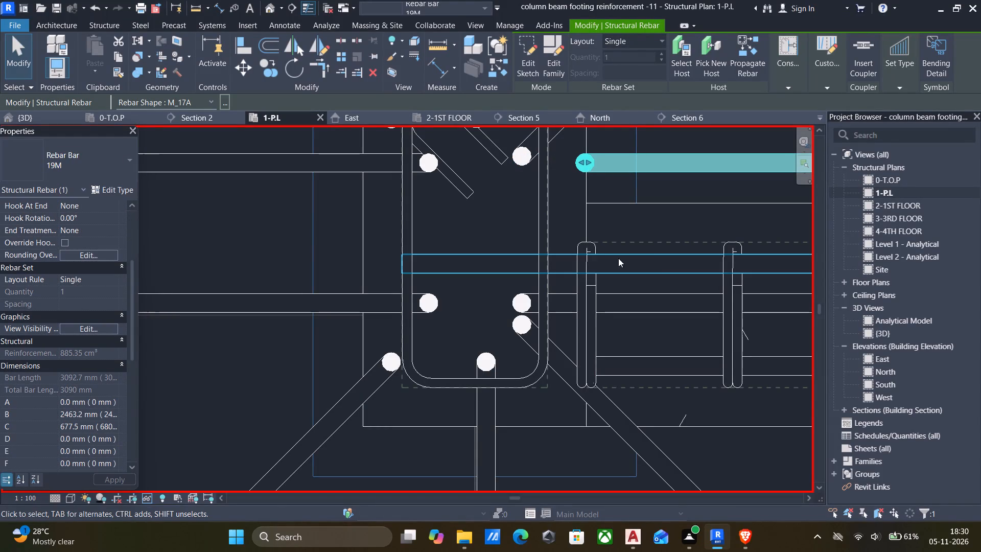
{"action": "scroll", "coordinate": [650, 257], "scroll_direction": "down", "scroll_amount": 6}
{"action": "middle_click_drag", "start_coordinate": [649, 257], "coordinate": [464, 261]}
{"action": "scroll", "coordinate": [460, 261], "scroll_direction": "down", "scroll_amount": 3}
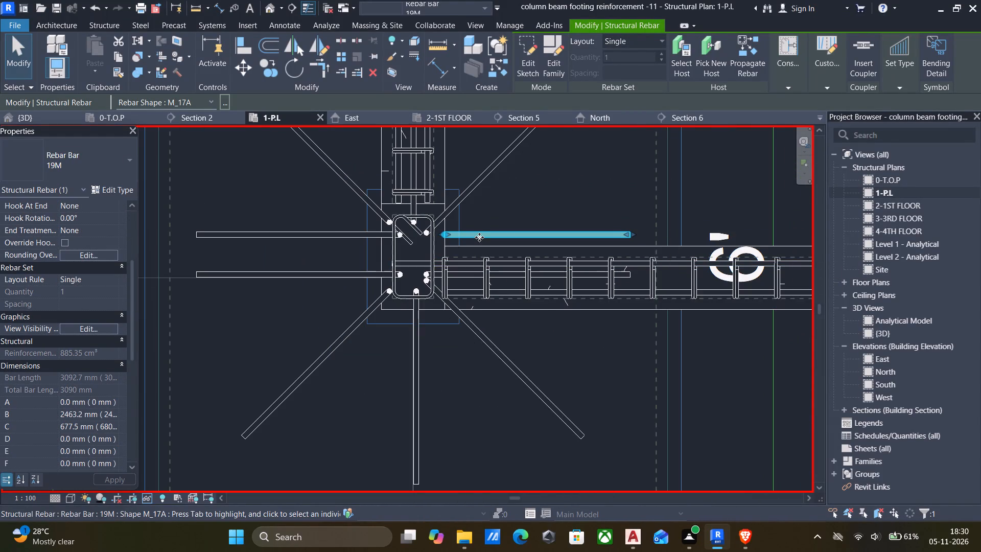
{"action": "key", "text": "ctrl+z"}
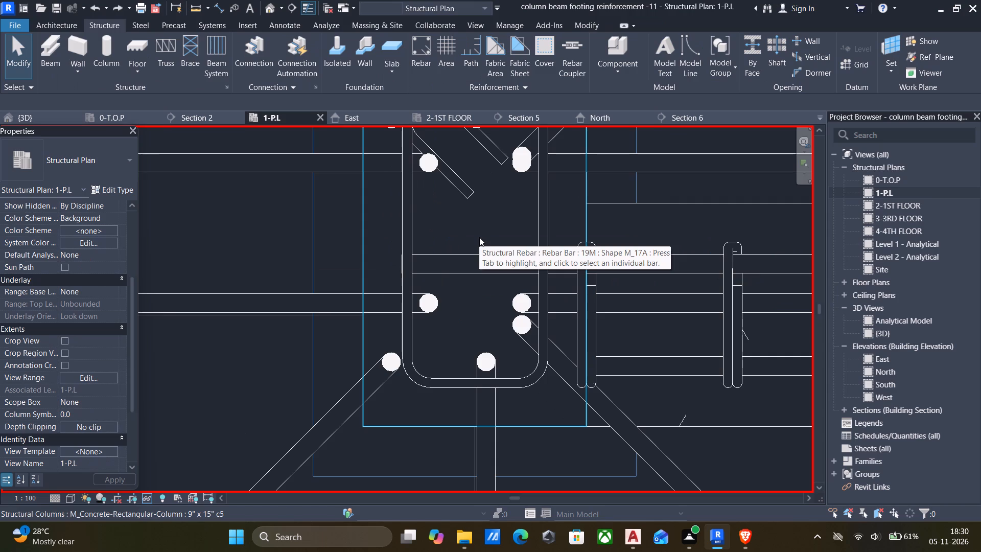
Shorten the south-east edge beam's northern 19M bar set at its west end to the western column's east face, about 4041 mm long.
{"action": "scroll", "coordinate": [539, 247], "scroll_direction": "down", "scroll_amount": 5}
{"action": "middle_click_drag", "start_coordinate": [590, 280], "coordinate": [362, 279]}
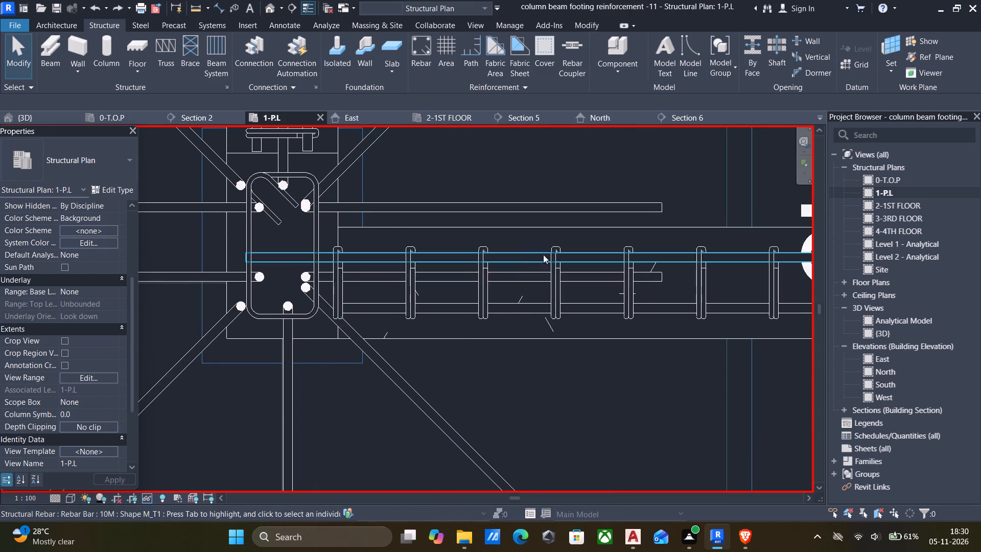
{"action": "left_click", "coordinate": [574, 254]}
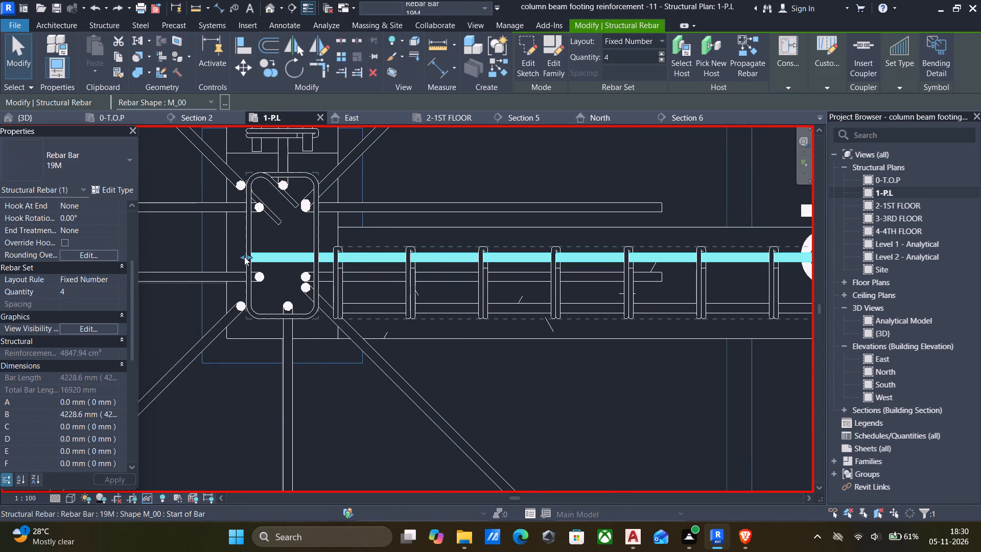
{"action": "left_click_drag", "start_coordinate": [246, 257], "coordinate": [340, 261]}
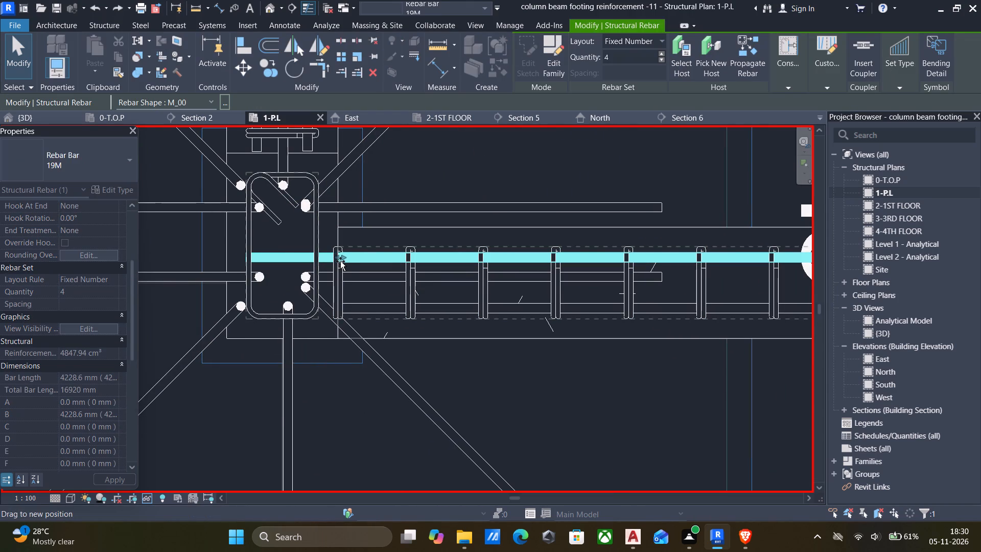
{"action": "left_click_drag", "start_coordinate": [340, 261], "coordinate": [337, 261]}
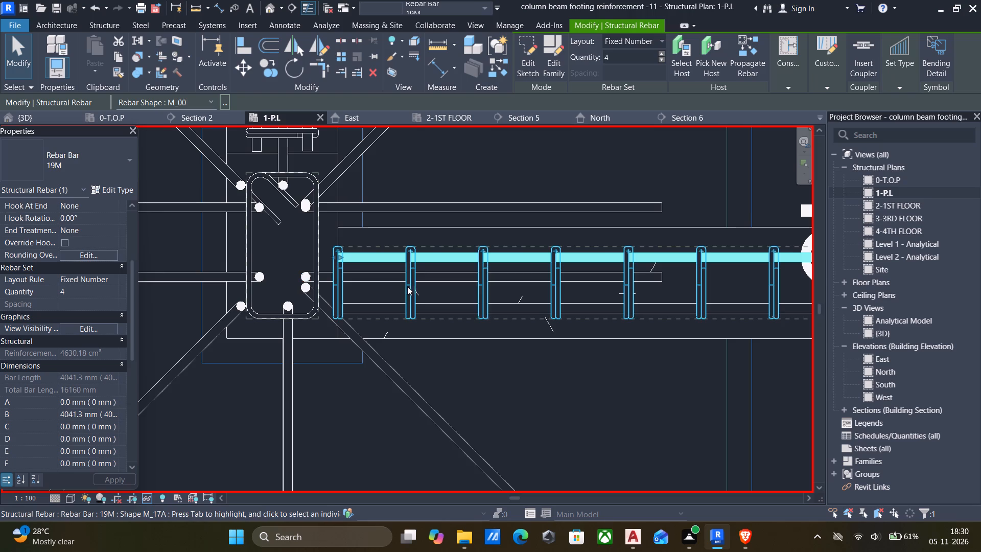
Move the west end of the south-east edge beam's 10M stirrup set slightly east, just clear of the column face.
{"action": "left_click", "coordinate": [409, 287]}
{"action": "scroll", "coordinate": [341, 291], "scroll_direction": "up", "scroll_amount": 5}
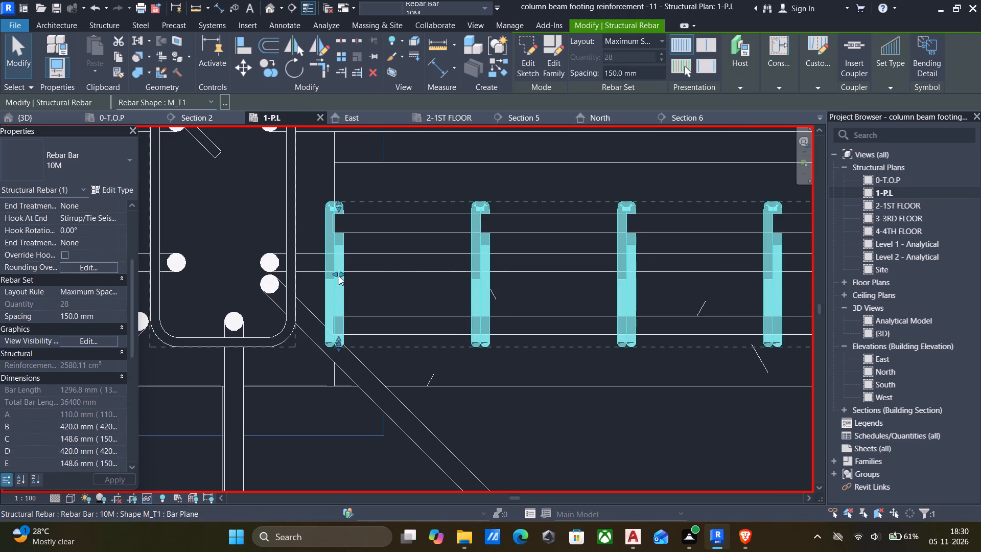
{"action": "left_click_drag", "start_coordinate": [341, 274], "coordinate": [352, 273]}
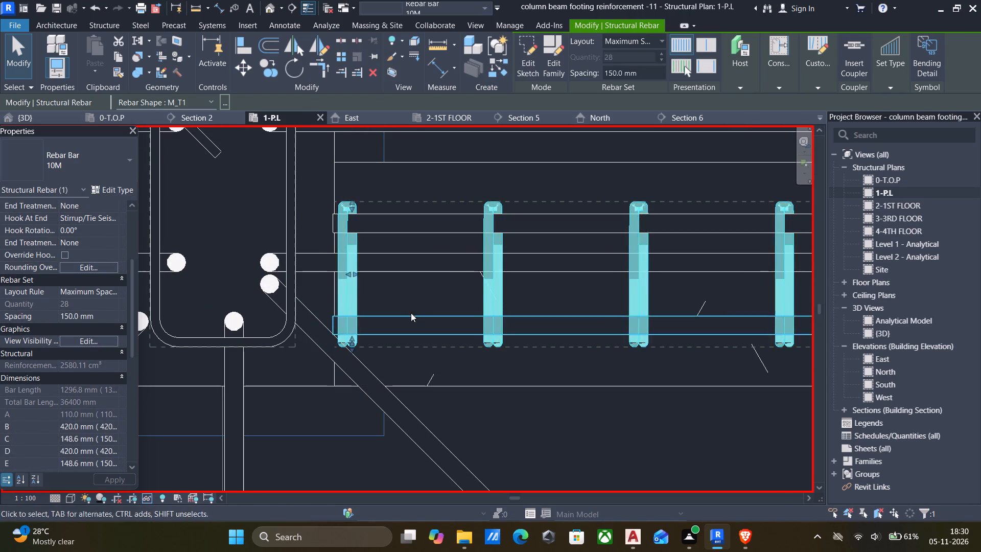
{"action": "scroll", "coordinate": [413, 315], "scroll_direction": "down", "scroll_amount": 4}
{"action": "left_click", "coordinate": [539, 401]}
Examine the north-south beam's bar ends at the western F-4 column and the surrounding plinth beam layout.
{"action": "scroll", "coordinate": [476, 383], "scroll_direction": "down", "scroll_amount": 10}
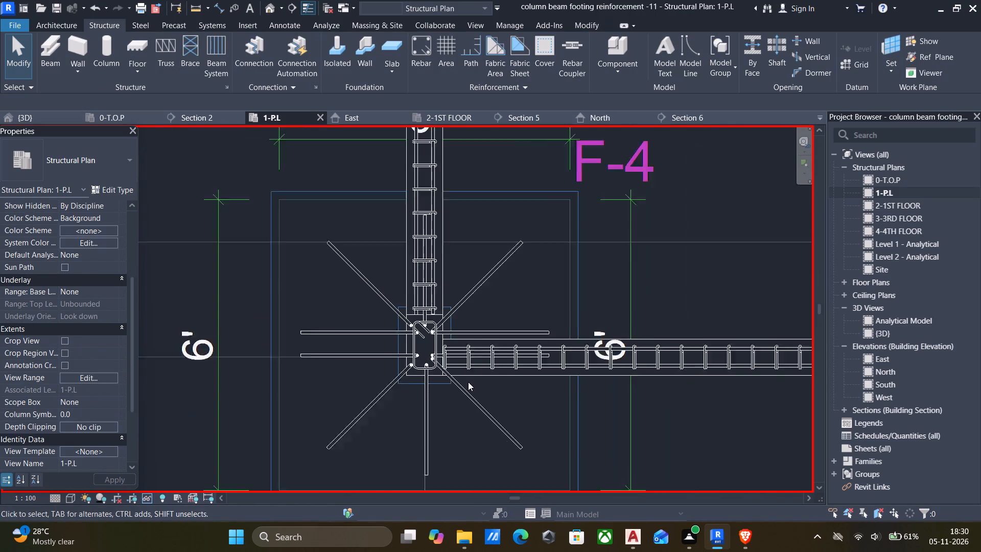
{"action": "scroll", "coordinate": [425, 266], "scroll_direction": "up", "scroll_amount": 5}
{"action": "scroll", "coordinate": [430, 334], "scroll_direction": "up", "scroll_amount": 6}
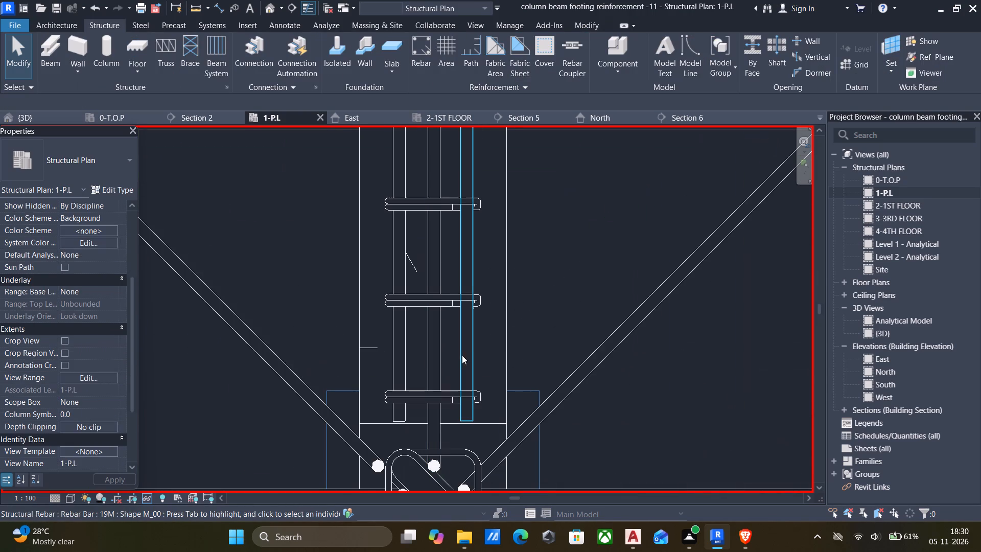
{"action": "scroll", "coordinate": [444, 358], "scroll_direction": "down", "scroll_amount": 11}
{"action": "scroll", "coordinate": [422, 351], "scroll_direction": "up", "scroll_amount": 11}
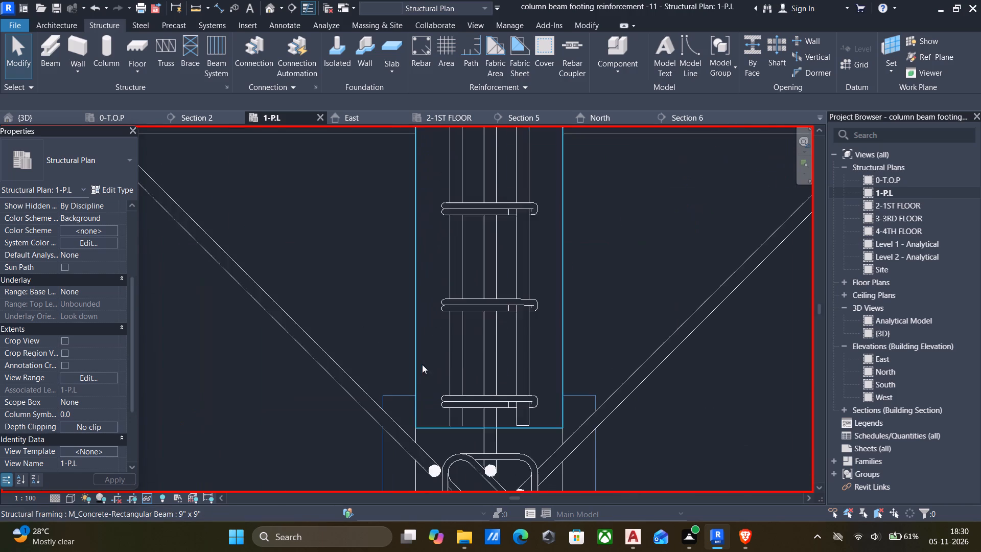
{"action": "scroll", "coordinate": [446, 365], "scroll_direction": "down", "scroll_amount": 20}
{"action": "middle_click_drag", "start_coordinate": [424, 362], "coordinate": [425, 362]}
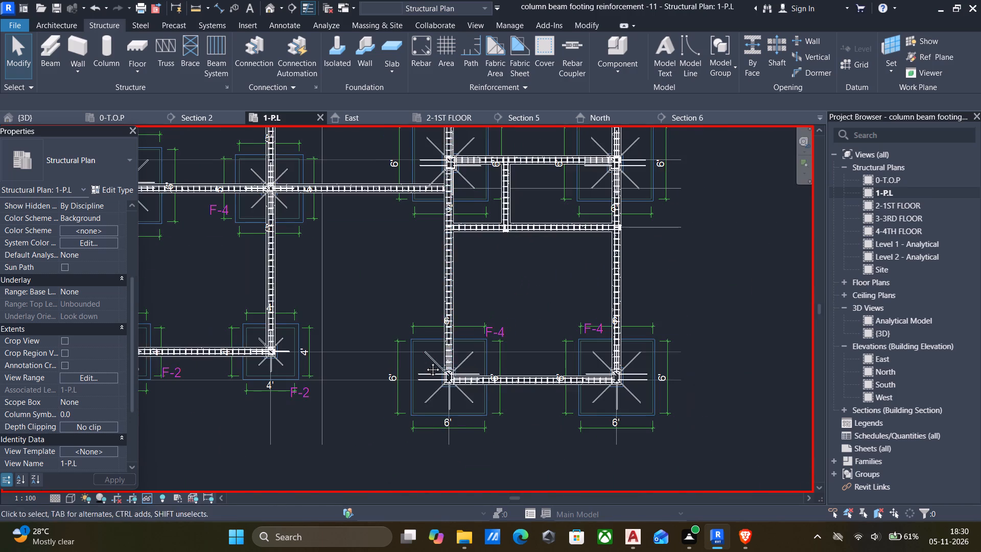
{"action": "middle_click_drag", "start_coordinate": [425, 362], "coordinate": [533, 355]}
{"action": "scroll", "coordinate": [534, 352], "scroll_direction": "down", "scroll_amount": 1}
{"action": "middle_click_drag", "start_coordinate": [530, 315], "coordinate": [523, 327]}
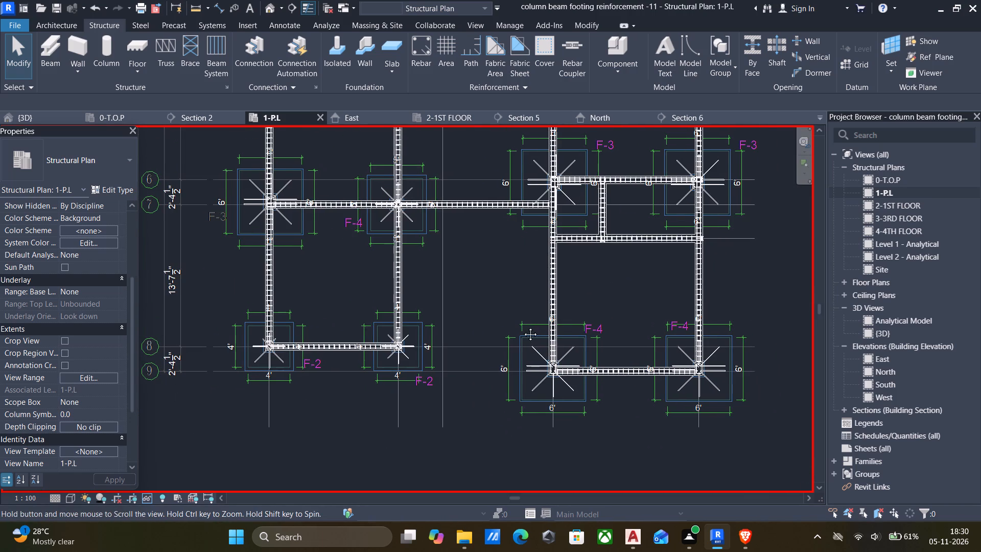
{"action": "middle_click_drag", "start_coordinate": [523, 327], "coordinate": [502, 359]}
Shorten both 19M bar sets of the cross beam south of the F-3 footings at their east ends to the east beam's cover line, about 4267 mm long.
{"action": "scroll", "coordinate": [644, 294], "scroll_direction": "up", "scroll_amount": 5}
{"action": "scroll", "coordinate": [698, 274], "scroll_direction": "up", "scroll_amount": 2}
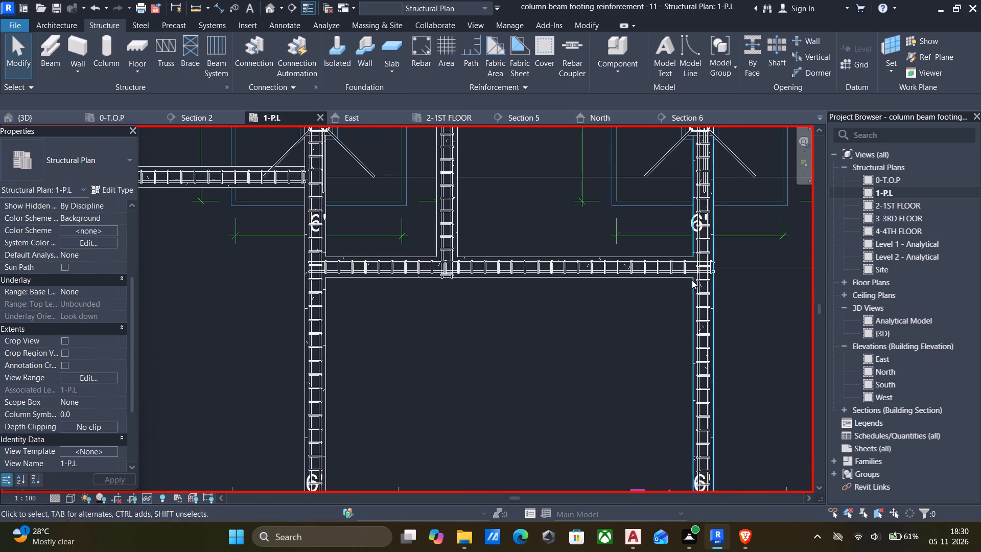
{"action": "scroll", "coordinate": [699, 272], "scroll_direction": "up", "scroll_amount": 12}
{"action": "left_click", "coordinate": [720, 275]}
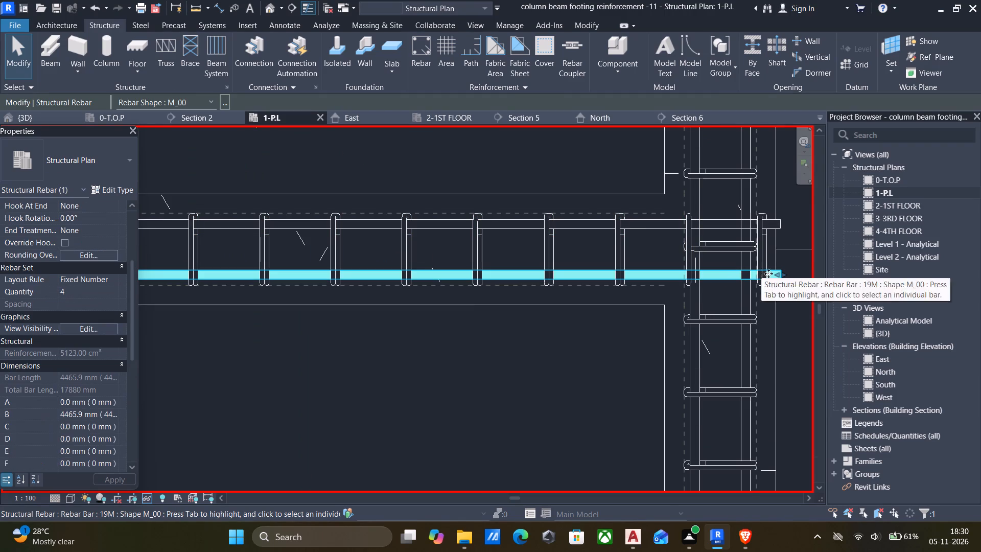
{"action": "left_click_drag", "start_coordinate": [776, 273], "coordinate": [686, 270]}
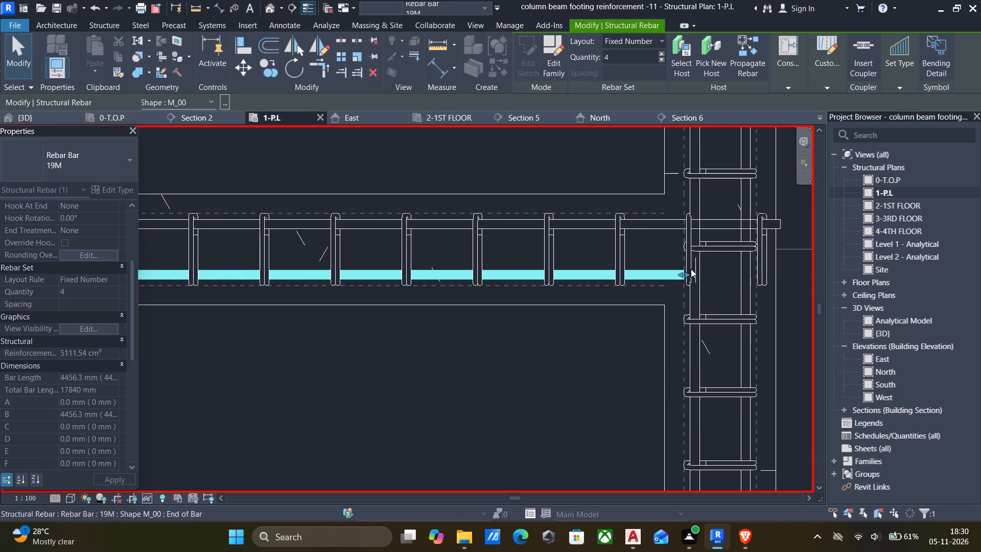
{"action": "left_click", "coordinate": [662, 226]}
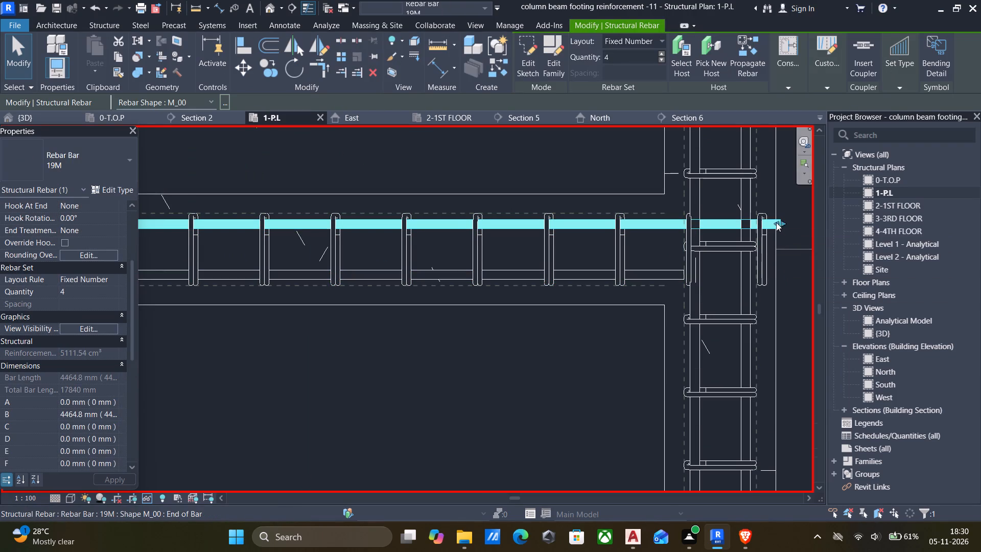
{"action": "left_click_drag", "start_coordinate": [776, 222], "coordinate": [688, 220]}
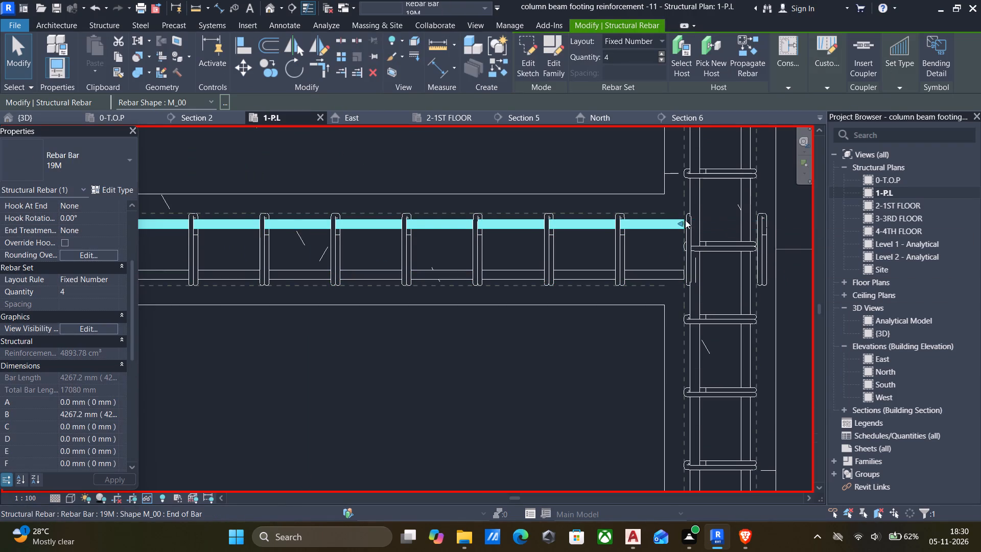
{"action": "left_click", "coordinate": [649, 252]}
{"action": "left_click", "coordinate": [588, 332]}
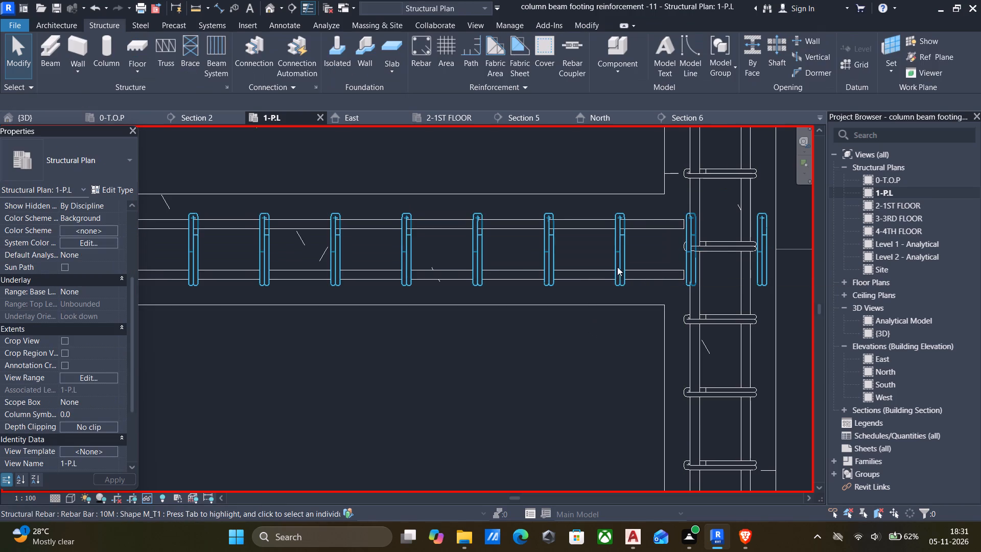
Pull the east end of that cross beam's 10M stirrup set back west to just inside the shortened bar ends.
{"action": "left_click", "coordinate": [617, 266]}
{"action": "left_click_drag", "start_coordinate": [758, 248], "coordinate": [679, 246]}
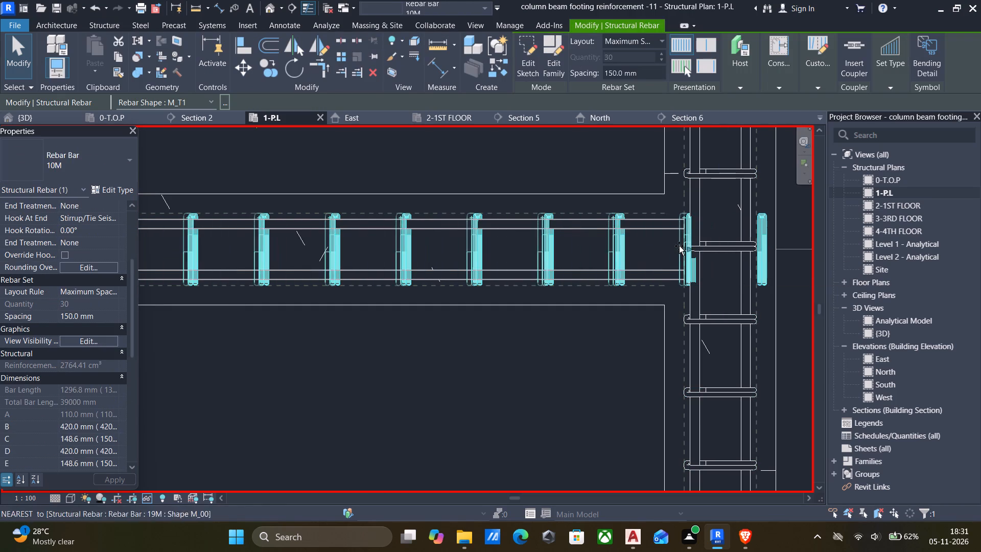
{"action": "left_click_drag", "start_coordinate": [679, 246], "coordinate": [675, 246]}
{"action": "left_click", "coordinate": [596, 336]}
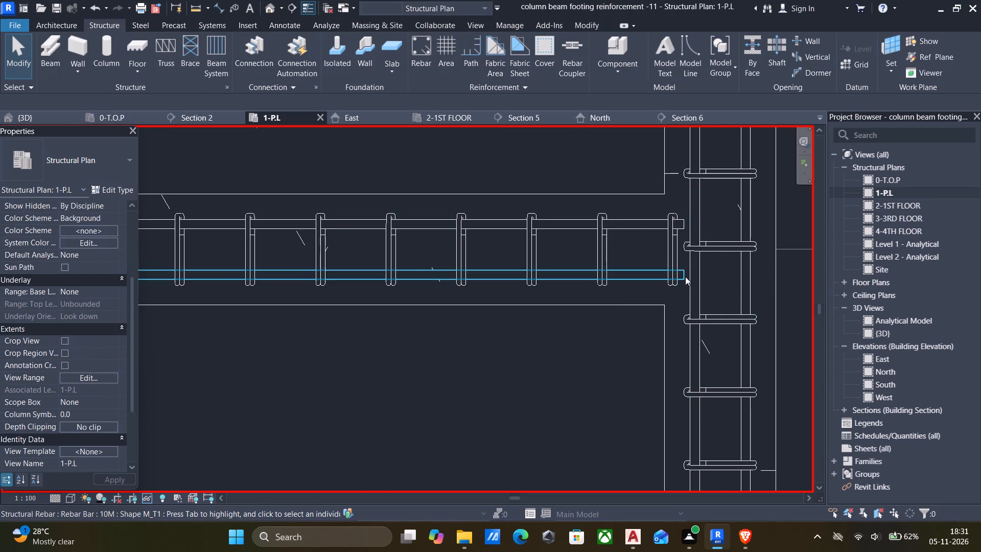
Extend the cross beam's two 19M bar sets slightly east to the east beam's western longitudinal bars, each about 4283 mm long.
{"action": "scroll", "coordinate": [683, 274], "scroll_direction": "up", "scroll_amount": 5}
{"action": "left_click", "coordinate": [685, 275]}
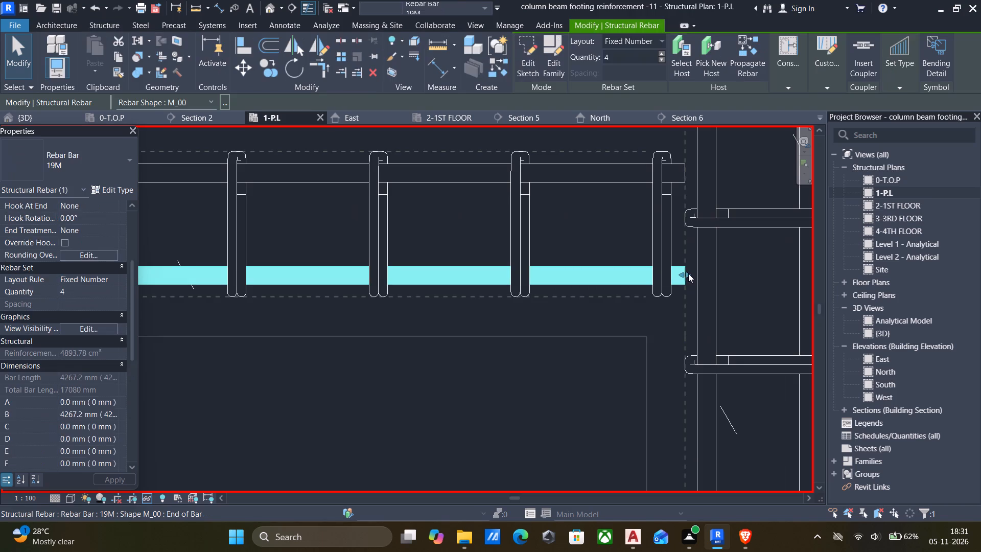
{"action": "left_click_drag", "start_coordinate": [688, 273], "coordinate": [700, 273]}
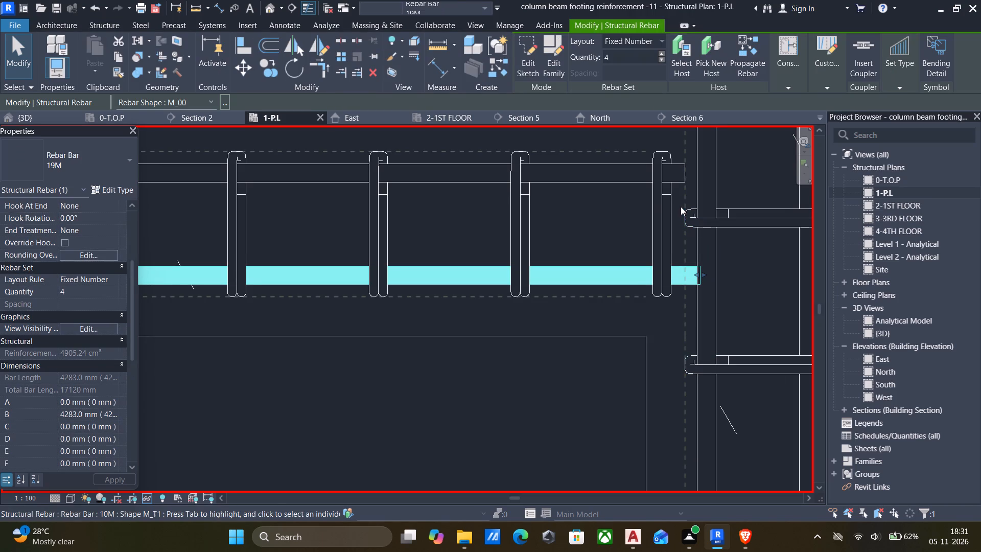
{"action": "left_click", "coordinate": [682, 183]}
{"action": "left_click_drag", "start_coordinate": [687, 173], "coordinate": [694, 173]}
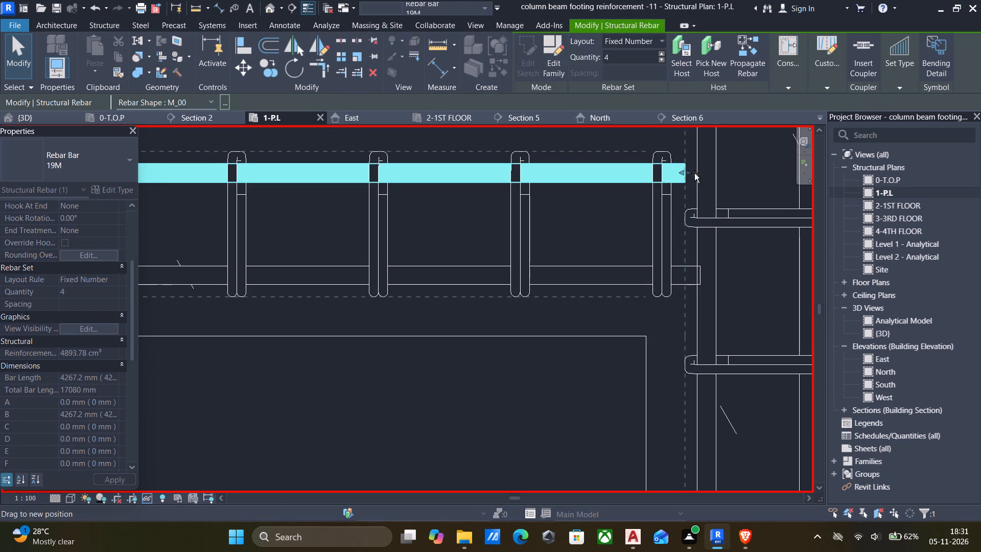
{"action": "left_click_drag", "start_coordinate": [694, 173], "coordinate": [701, 174]}
{"action": "left_click", "coordinate": [576, 356]}
Shorten the cross beam's two 19M bar sets at their west ends to just east of the west beam's stirrups.
{"action": "scroll", "coordinate": [585, 330], "scroll_direction": "down", "scroll_amount": 6}
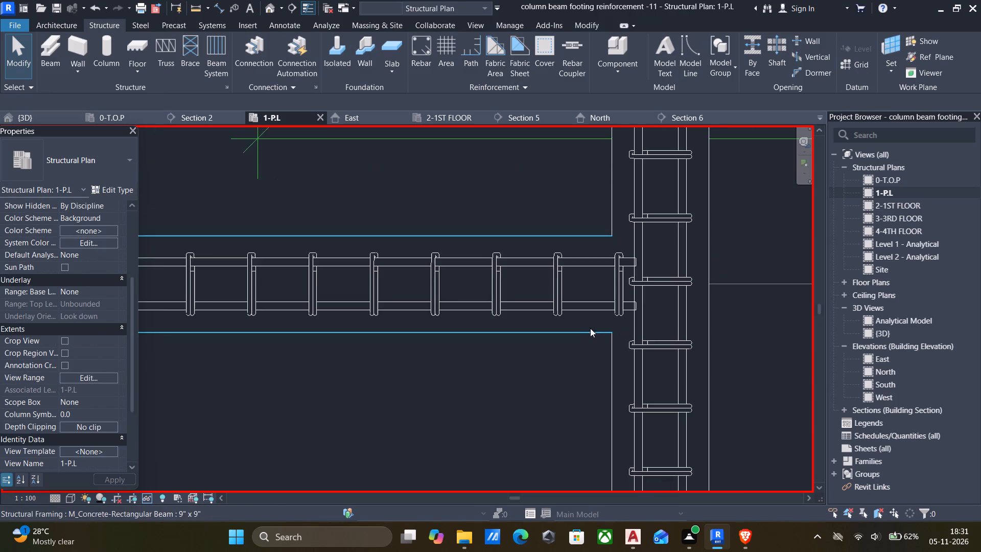
{"action": "scroll", "coordinate": [583, 324], "scroll_direction": "down", "scroll_amount": 10}
{"action": "middle_click_drag", "start_coordinate": [531, 300], "coordinate": [636, 311]}
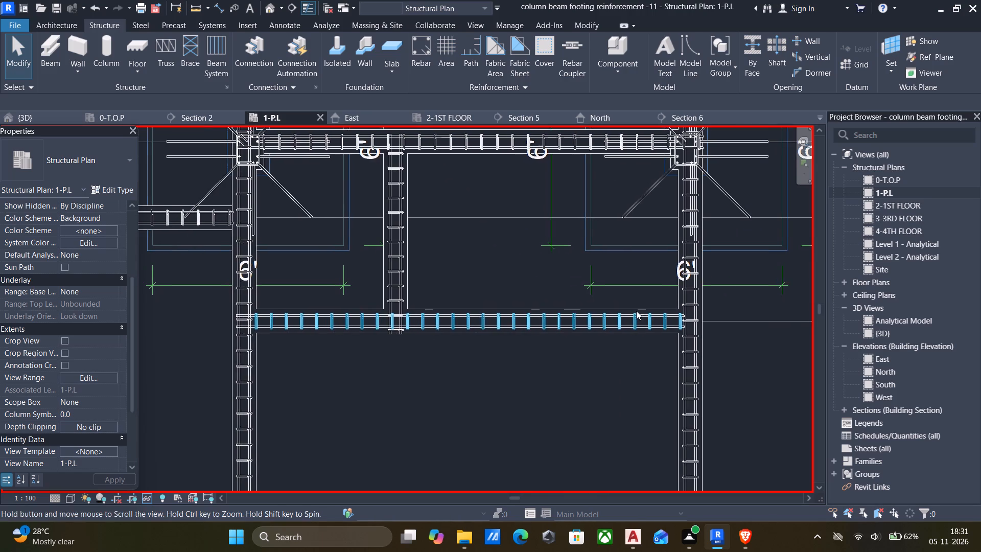
{"action": "middle_click_drag", "start_coordinate": [636, 311], "coordinate": [636, 311]}
{"action": "middle_click_drag", "start_coordinate": [476, 319], "coordinate": [628, 314]}
{"action": "scroll", "coordinate": [435, 298], "scroll_direction": "up", "scroll_amount": 10}
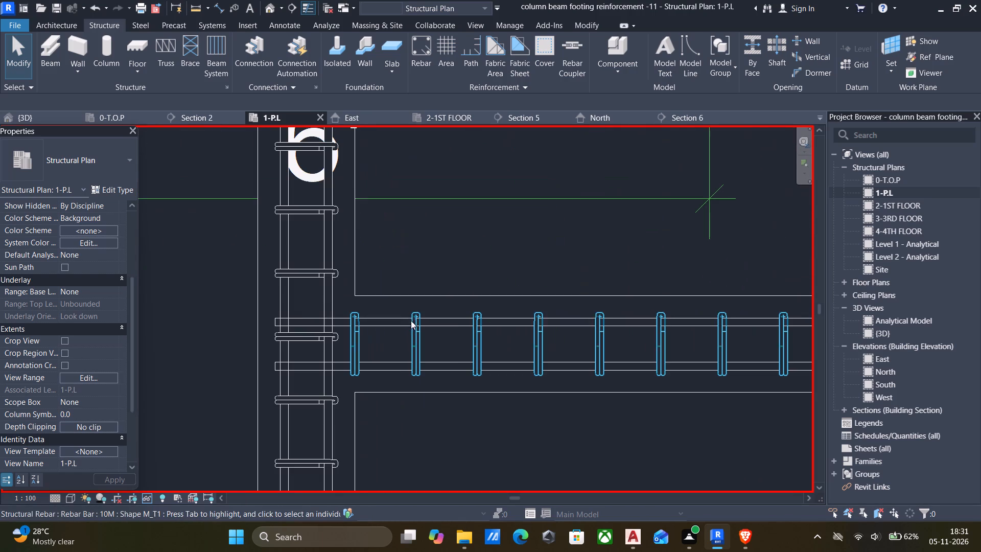
{"action": "left_click", "coordinate": [391, 321]}
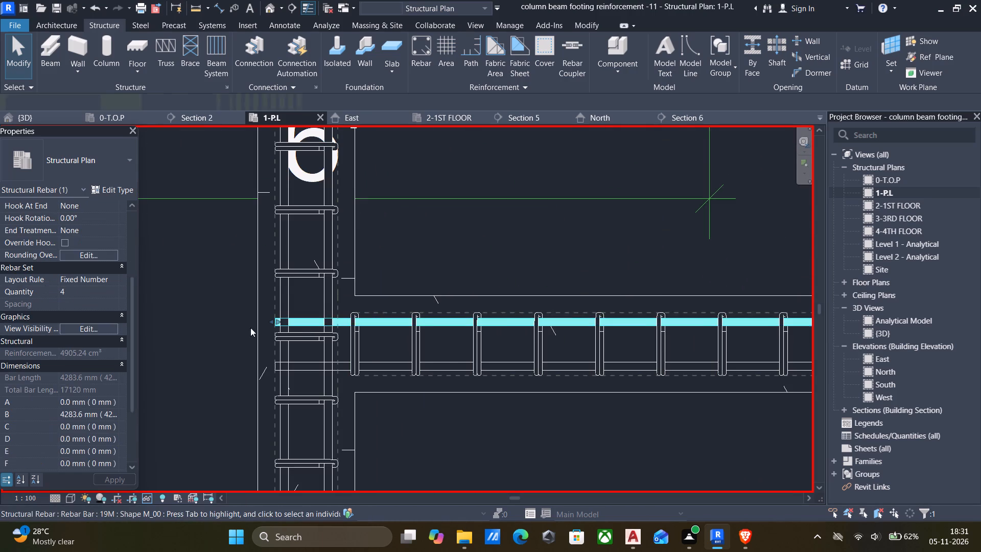
{"action": "scroll", "coordinate": [280, 327], "scroll_direction": "up", "scroll_amount": 2}
{"action": "left_click_drag", "start_coordinate": [276, 319], "coordinate": [362, 321]}
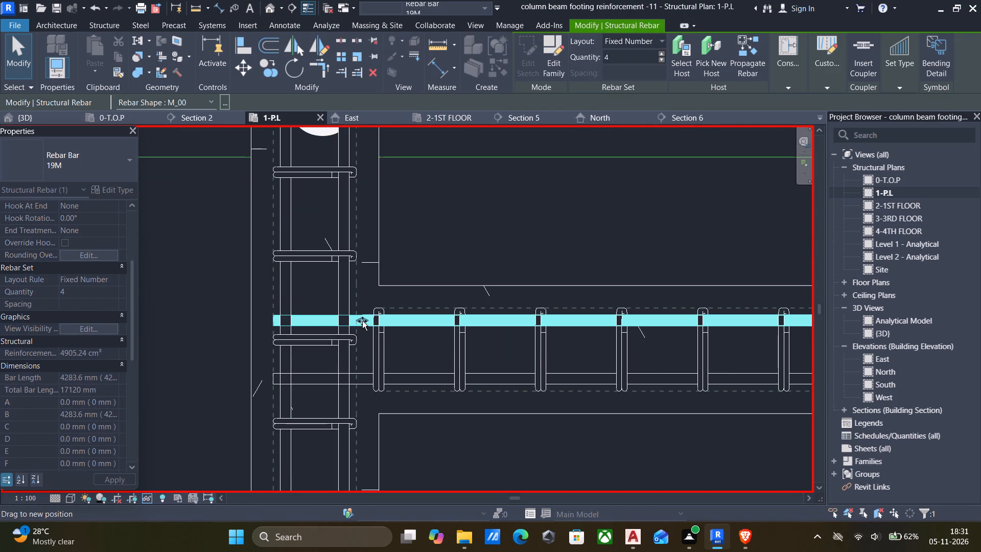
{"action": "left_click_drag", "start_coordinate": [362, 321], "coordinate": [362, 321]}
{"action": "left_click", "coordinate": [415, 384]}
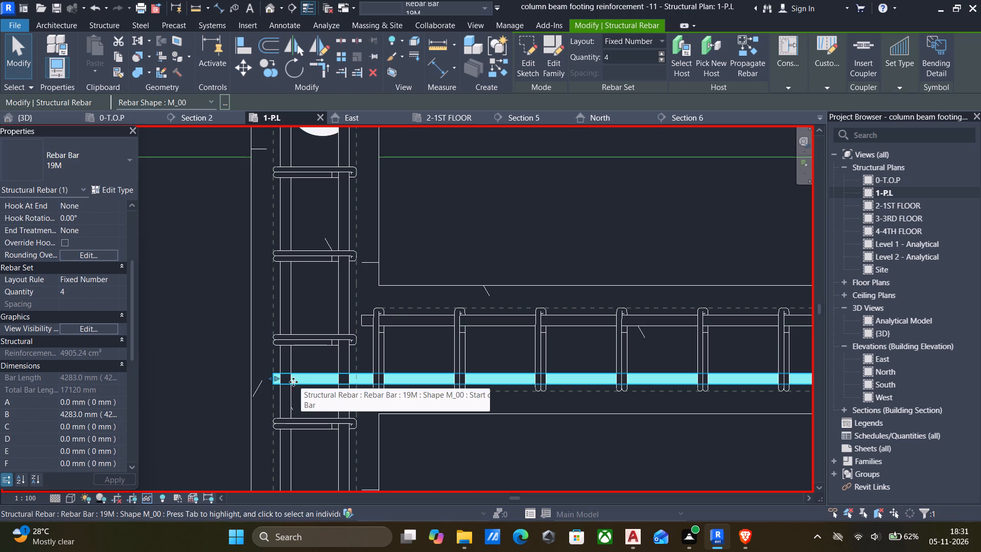
{"action": "left_click_drag", "start_coordinate": [278, 378], "coordinate": [364, 376]}
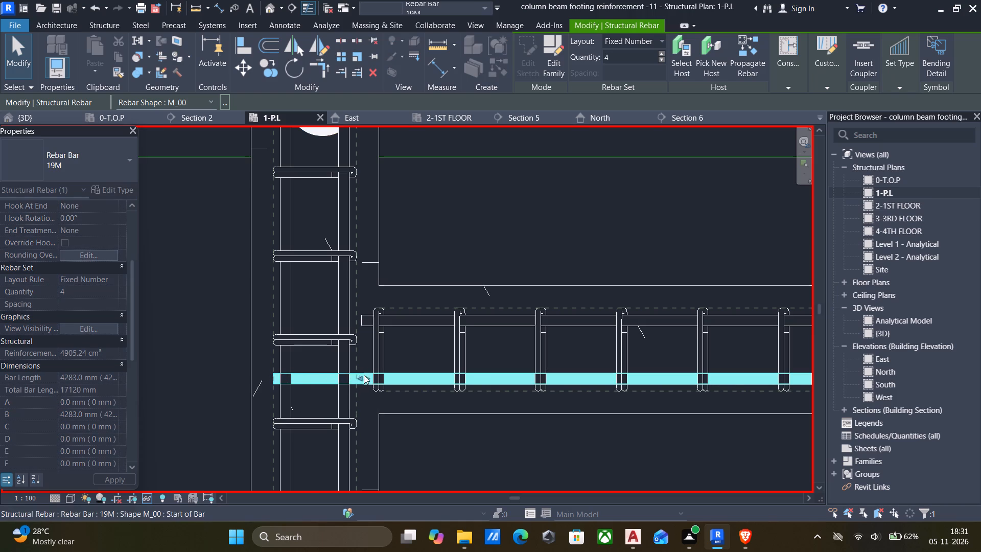
{"action": "left_click", "coordinate": [447, 422]}
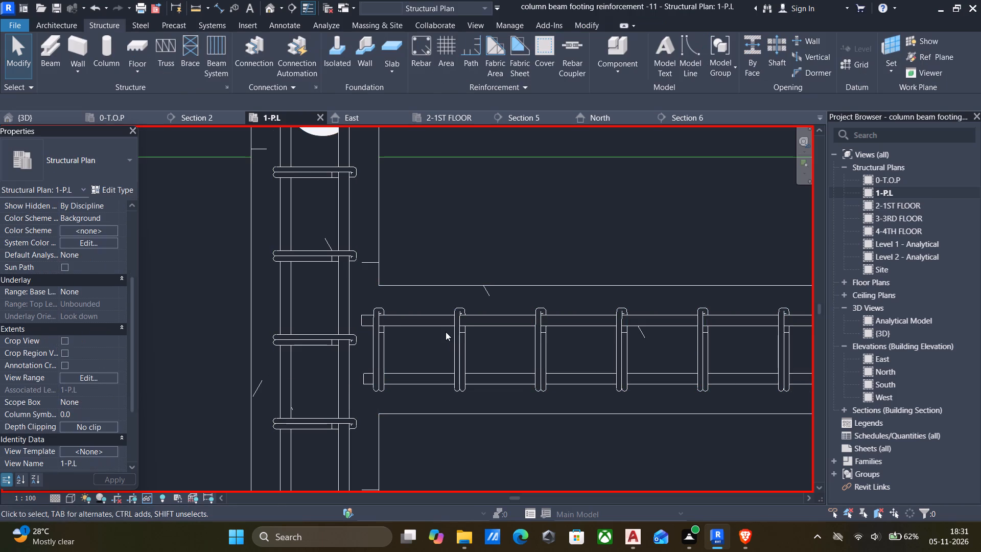
{"action": "left_click", "coordinate": [456, 338]}
Shorten the short north-south beam's 19M bar sets at the cross beam's north side, the eastern about 1715 mm and the western about 1694 mm long.
{"action": "scroll", "coordinate": [386, 343], "scroll_direction": "down", "scroll_amount": 14}
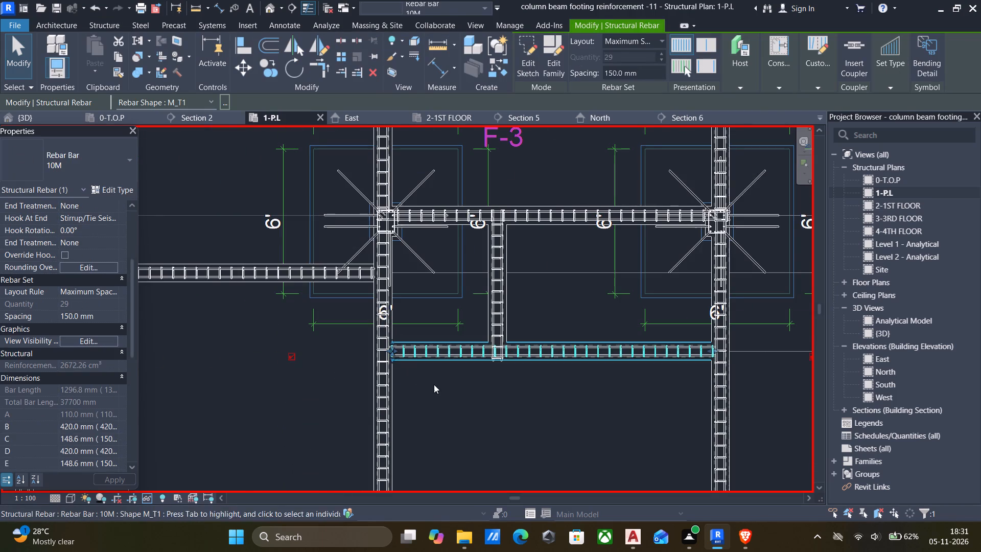
{"action": "scroll", "coordinate": [495, 324], "scroll_direction": "up", "scroll_amount": 8}
{"action": "scroll", "coordinate": [515, 366], "scroll_direction": "up", "scroll_amount": 4}
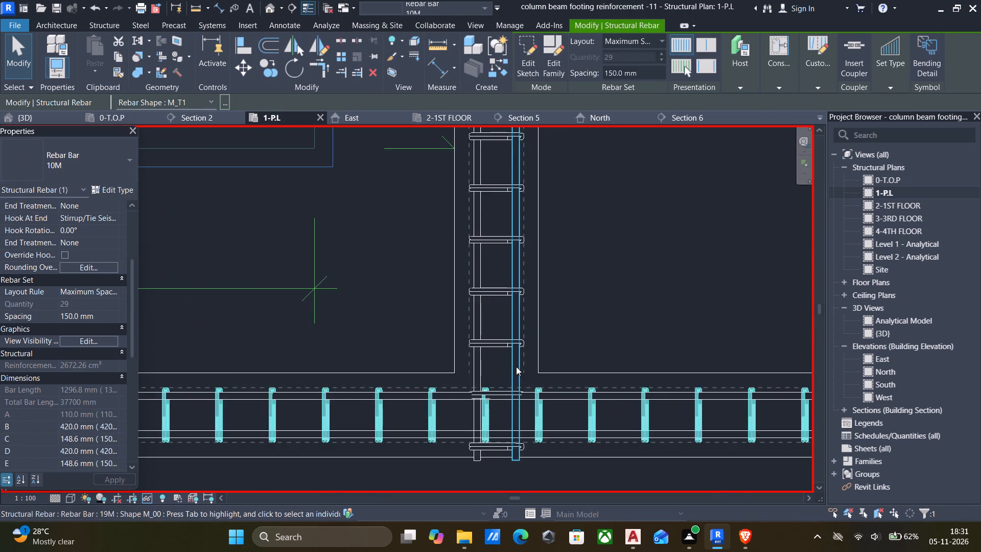
{"action": "left_click", "coordinate": [516, 366]}
{"action": "left_click_drag", "start_coordinate": [516, 469], "coordinate": [512, 404]}
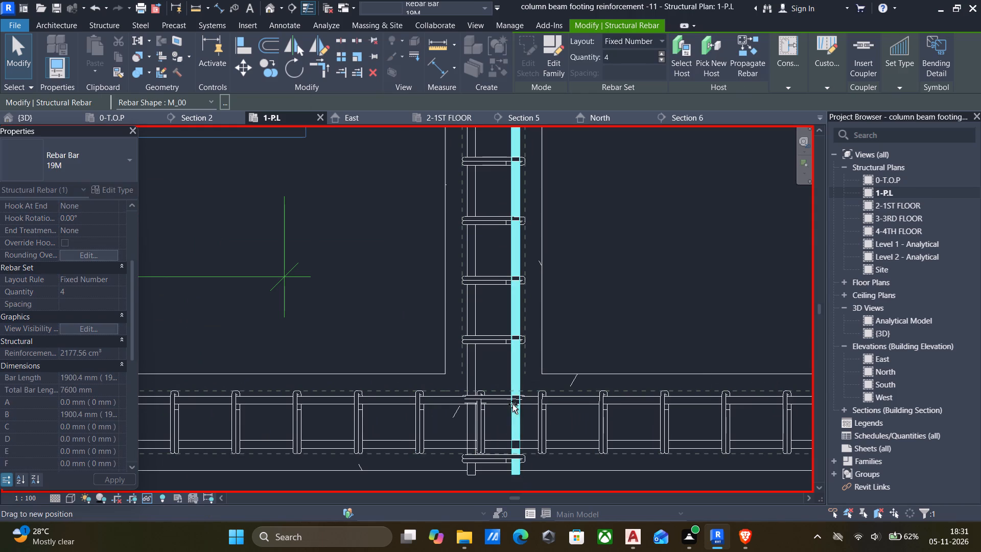
{"action": "left_click_drag", "start_coordinate": [512, 404], "coordinate": [518, 392]}
{"action": "left_click", "coordinate": [468, 373]}
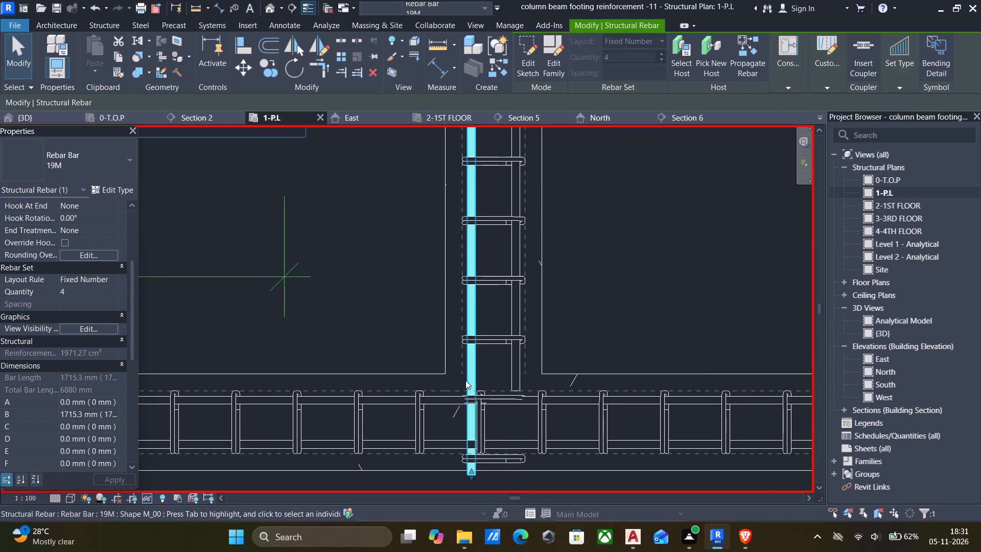
{"action": "left_click_drag", "start_coordinate": [473, 470], "coordinate": [472, 384]}
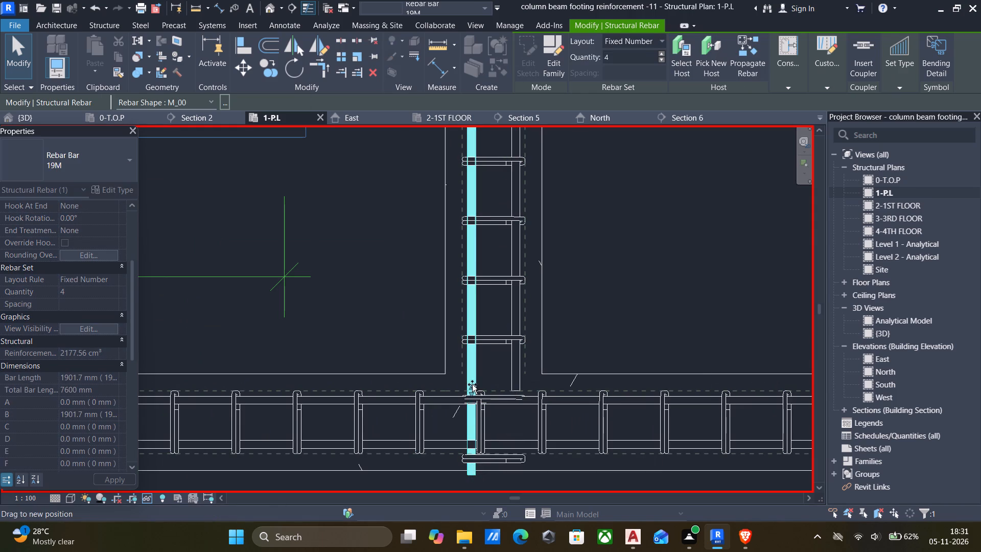
{"action": "left_click_drag", "start_coordinate": [472, 384], "coordinate": [472, 382]}
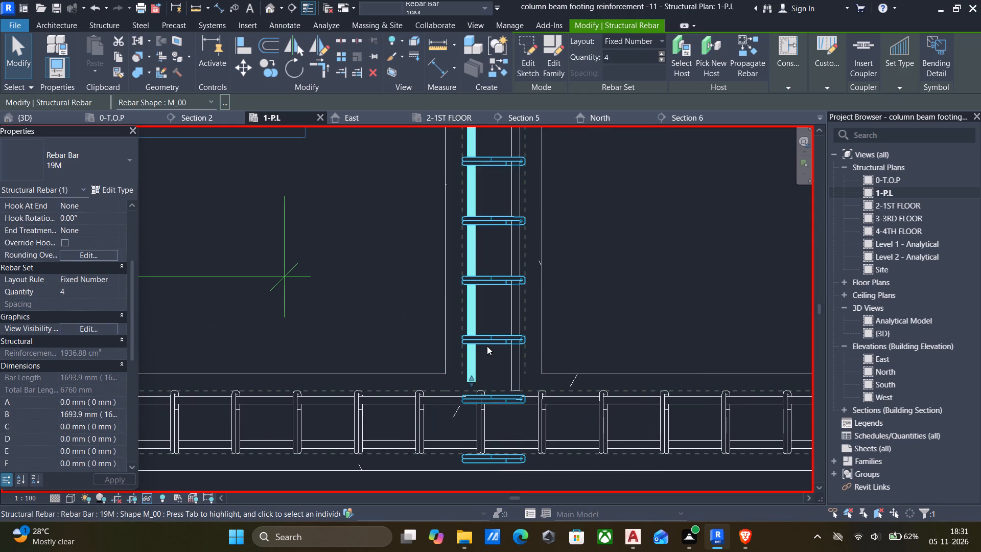
Pull the south end of the short north-south beam's 10M stirrup set back north to the cross beam's north face.
{"action": "left_click", "coordinate": [487, 346]}
{"action": "left_click_drag", "start_coordinate": [494, 455], "coordinate": [505, 385]}
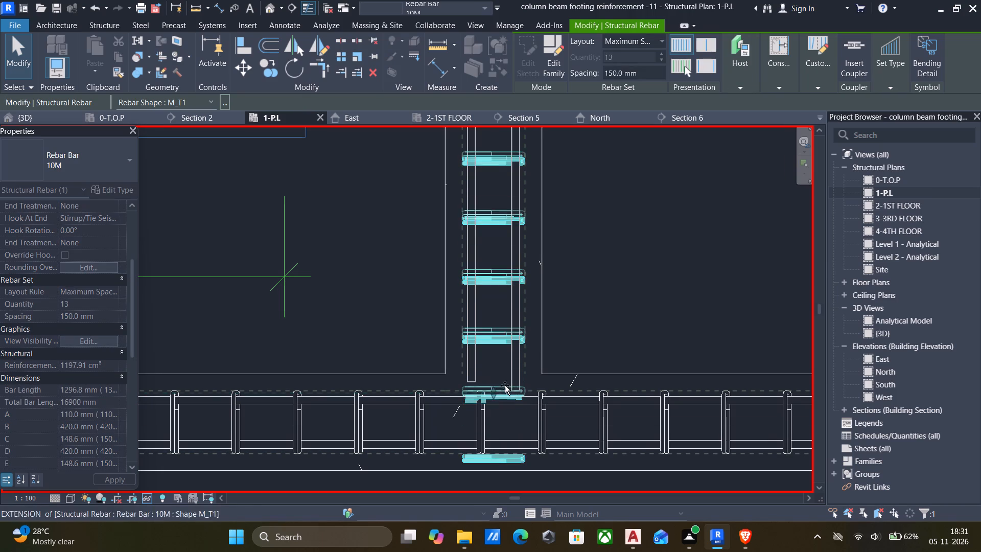
{"action": "left_click_drag", "start_coordinate": [505, 385], "coordinate": [503, 376]}
Extend the south end of the short north-south beam's western 19M bar set slightly to line up with the eastern set.
{"action": "scroll", "coordinate": [521, 390], "scroll_direction": "up", "scroll_amount": 5}
{"action": "left_click", "coordinate": [517, 387]}
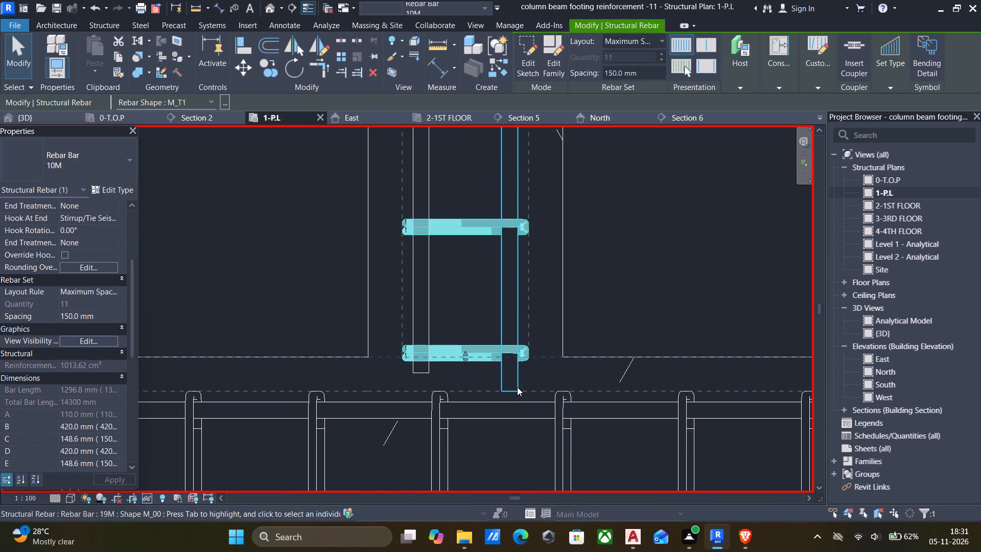
{"action": "left_click", "coordinate": [419, 374]}
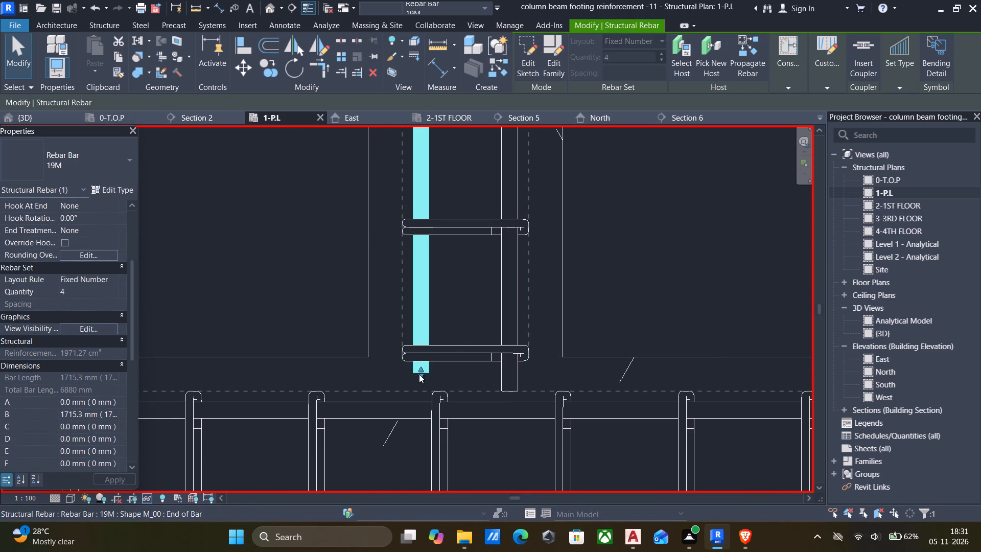
{"action": "left_click_drag", "start_coordinate": [419, 374], "coordinate": [419, 385]}
{"action": "scroll", "coordinate": [465, 387], "scroll_direction": "down", "scroll_amount": 7}
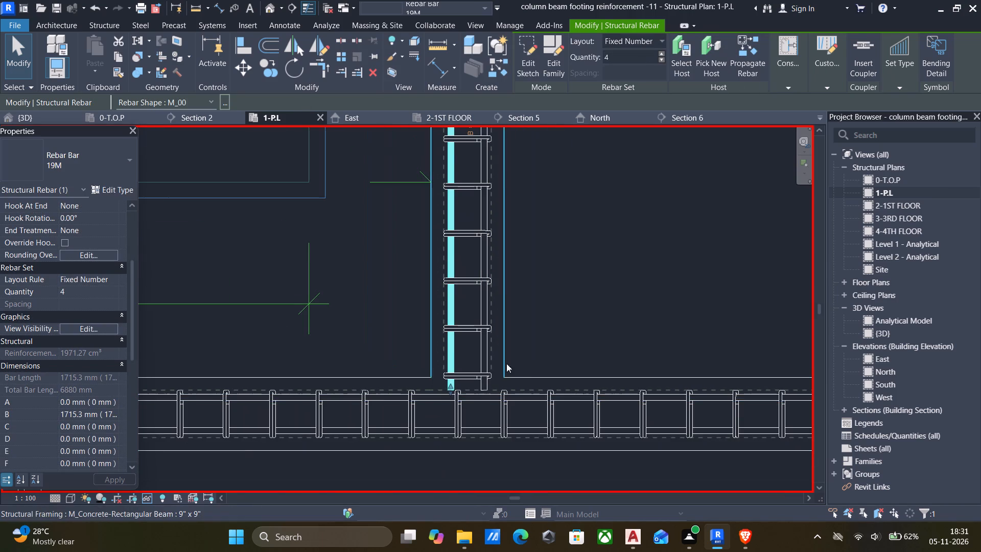
{"action": "scroll", "coordinate": [542, 337], "scroll_direction": "down", "scroll_amount": 1}
{"action": "left_click", "coordinate": [543, 338]}
Shorten the northern east-west beam's two 19M bar sets at the eastern F-3 column's west face, about 4151 mm and 4150 mm long.
{"action": "scroll", "coordinate": [542, 341], "scroll_direction": "down", "scroll_amount": 10}
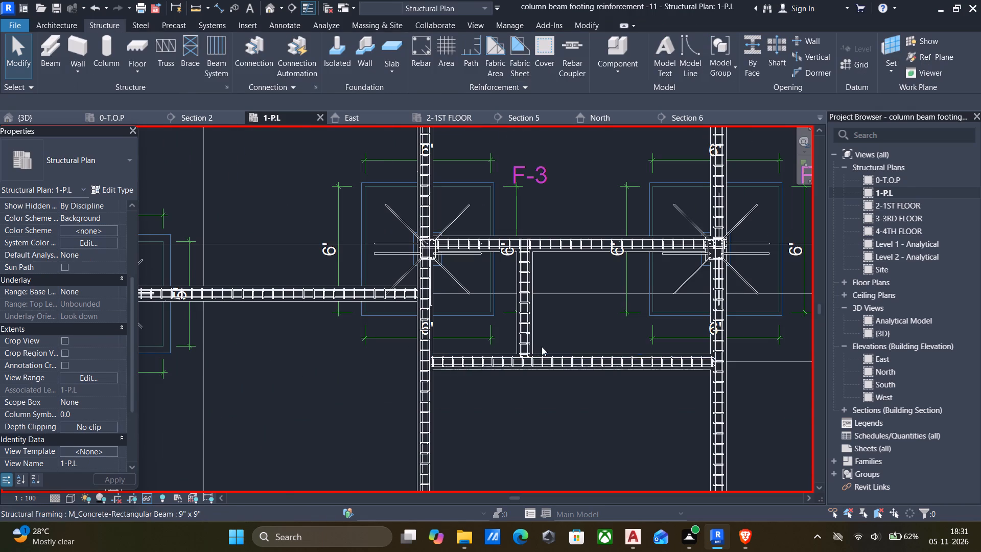
{"action": "middle_click_drag", "start_coordinate": [492, 283], "coordinate": [555, 293]}
{"action": "middle_click_drag", "start_coordinate": [619, 301], "coordinate": [457, 308]}
{"action": "scroll", "coordinate": [607, 275], "scroll_direction": "up", "scroll_amount": 5}
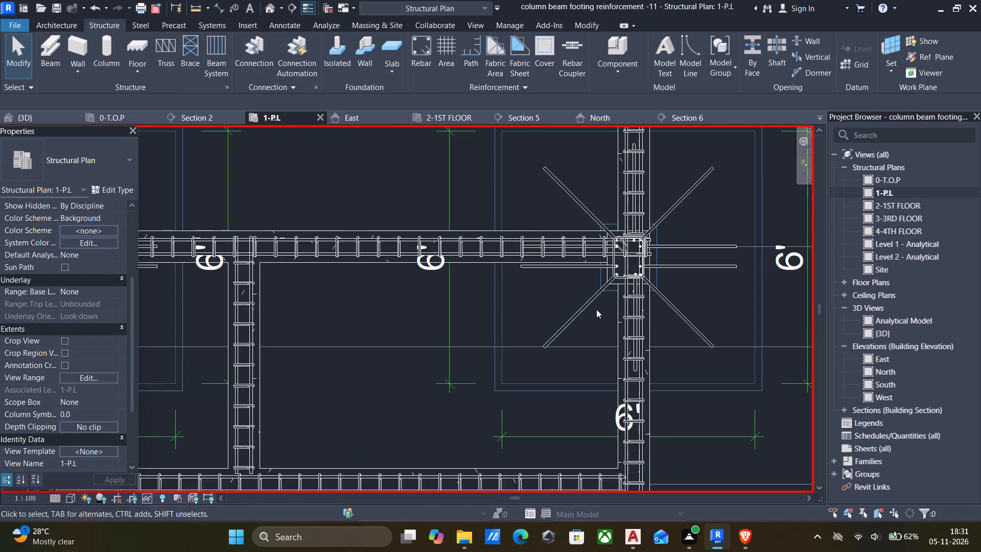
{"action": "scroll", "coordinate": [606, 273], "scroll_direction": "up", "scroll_amount": 1}
{"action": "middle_click", "coordinate": [552, 347]}
{"action": "middle_click_drag", "start_coordinate": [525, 321], "coordinate": [516, 367]}
{"action": "scroll", "coordinate": [629, 302], "scroll_direction": "up", "scroll_amount": 6}
{"action": "scroll", "coordinate": [585, 296], "scroll_direction": "up", "scroll_amount": 5}
{"action": "left_click", "coordinate": [583, 296]}
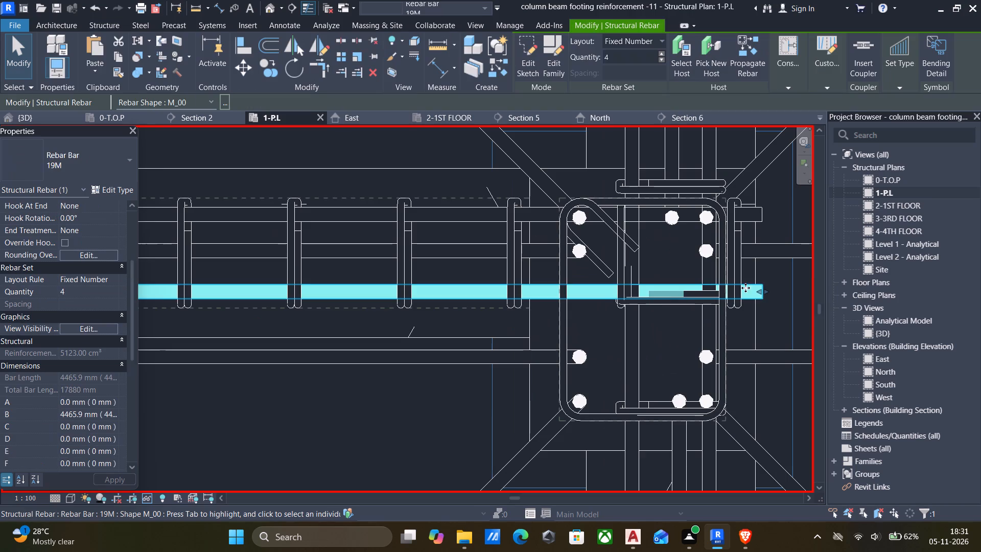
{"action": "left_click_drag", "start_coordinate": [758, 289], "coordinate": [573, 286]}
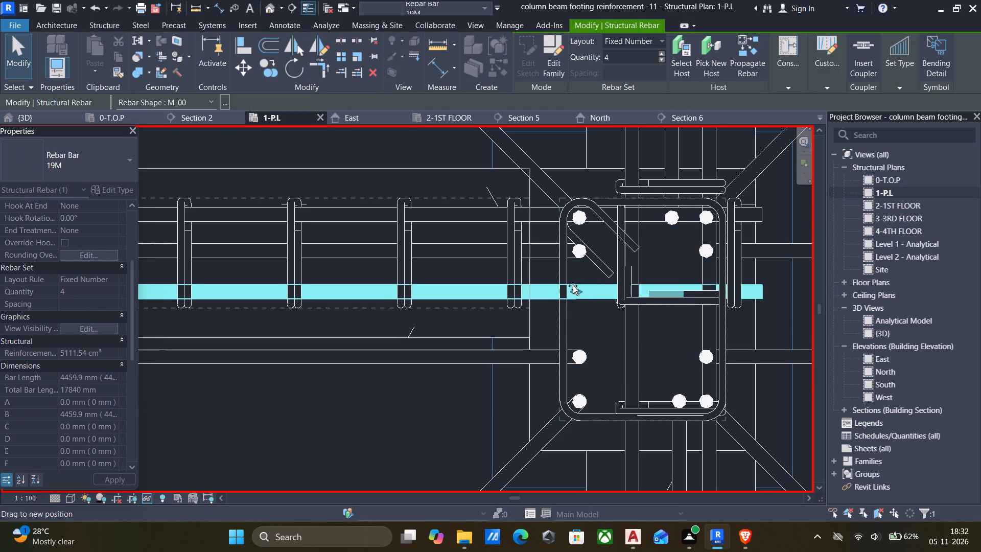
{"action": "left_click_drag", "start_coordinate": [573, 286], "coordinate": [530, 290]}
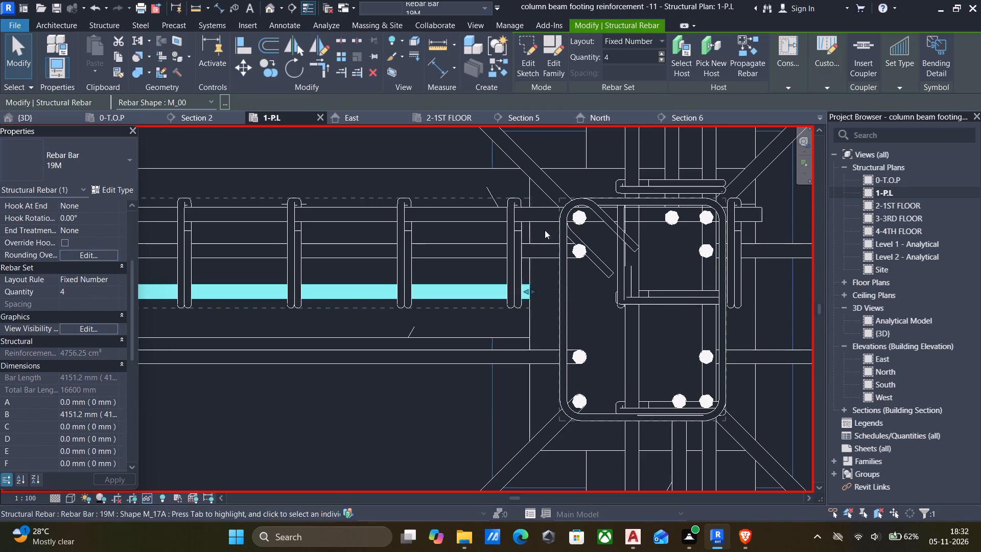
{"action": "left_click", "coordinate": [535, 212]}
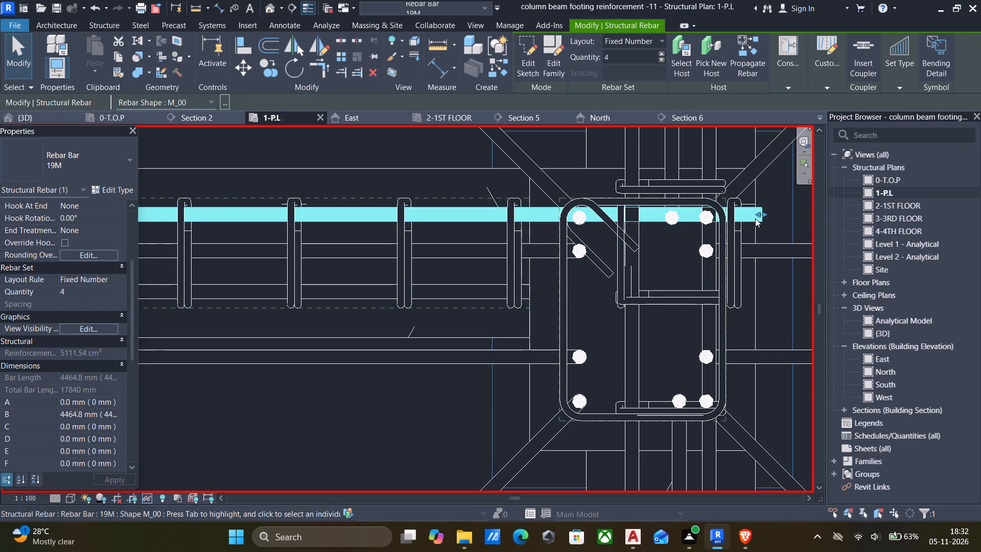
{"action": "left_click_drag", "start_coordinate": [756, 217], "coordinate": [528, 224]}
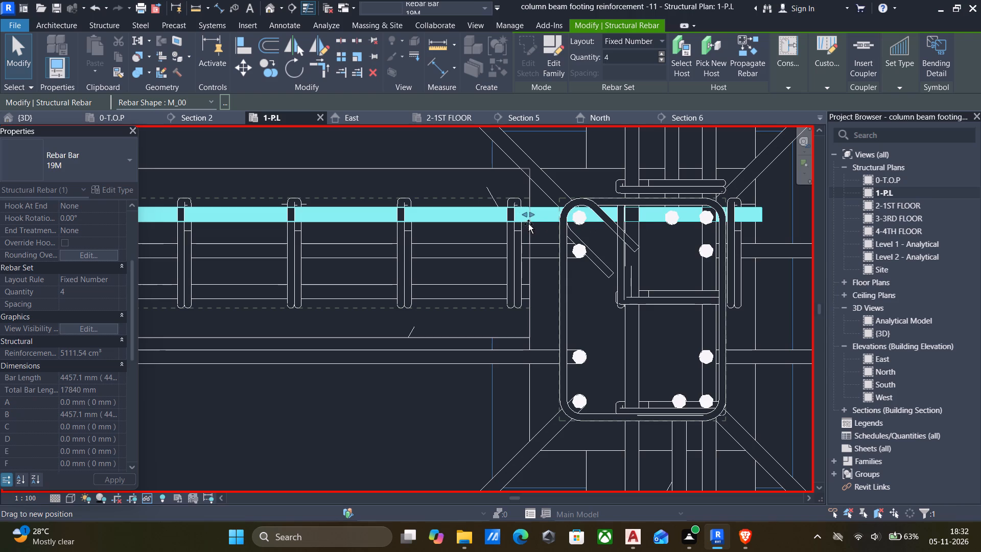
{"action": "left_click_drag", "start_coordinate": [528, 224], "coordinate": [529, 224]}
Pull the east end of the northern east-west beam's 10M stirrup set back to the eastern column's west face.
{"action": "left_click", "coordinate": [435, 392]}
{"action": "left_click", "coordinate": [517, 281]}
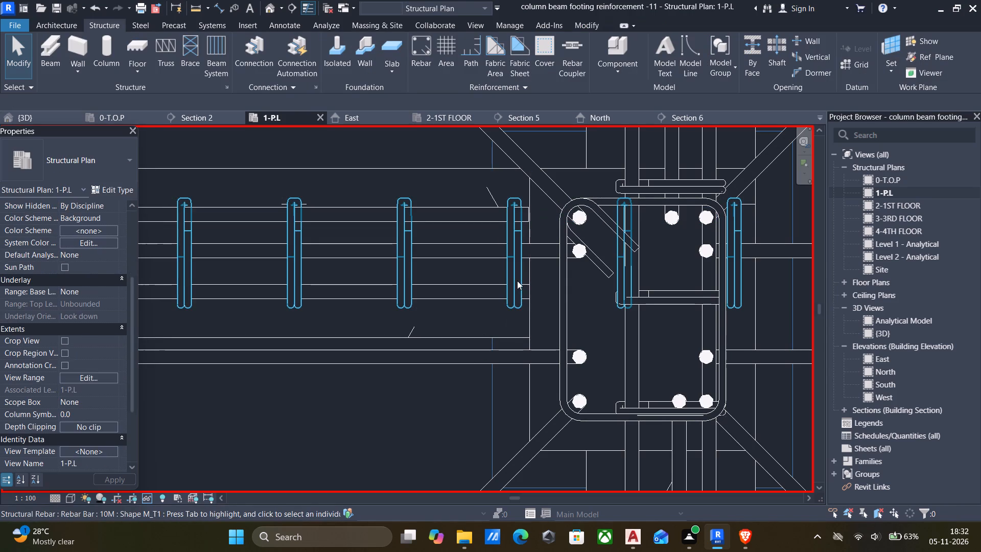
{"action": "left_click_drag", "start_coordinate": [733, 250], "coordinate": [565, 246]}
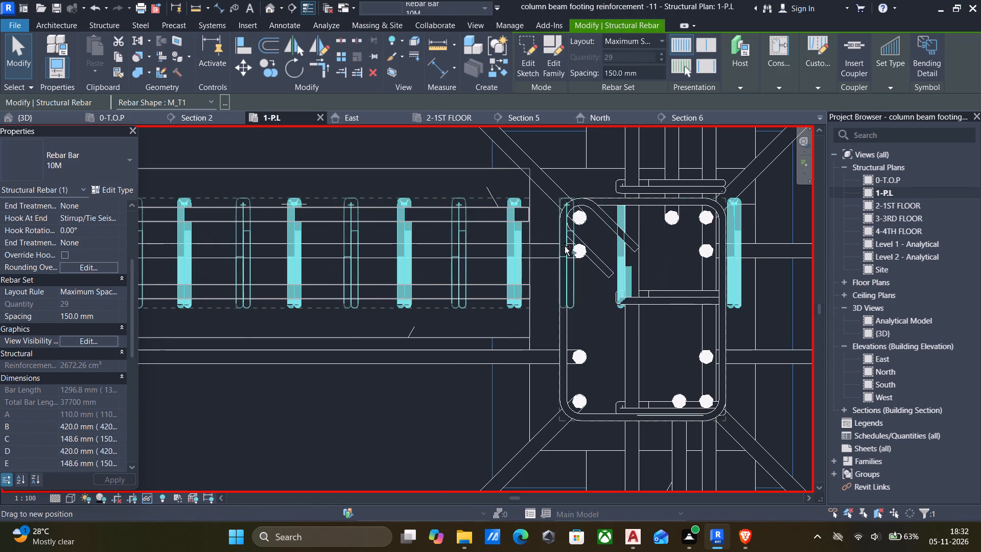
{"action": "left_click_drag", "start_coordinate": [565, 246], "coordinate": [533, 249]}
{"action": "left_click", "coordinate": [427, 393]}
Shorten the same beam's two 19M bar sets at the western column's east face, the southern about 3891 mm and the northern about 3885 mm long.
{"action": "scroll", "coordinate": [528, 305], "scroll_direction": "down", "scroll_amount": 2}
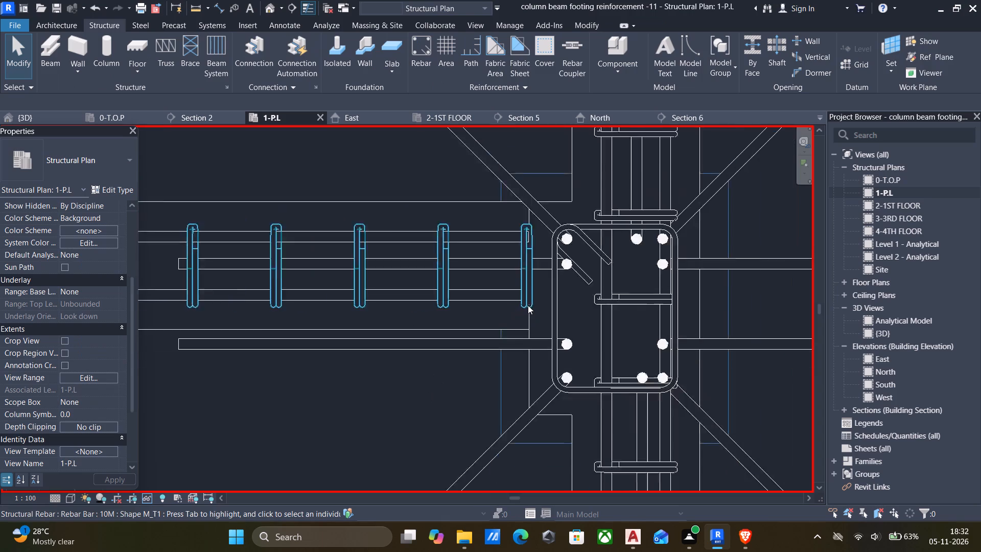
{"action": "scroll", "coordinate": [528, 305], "scroll_direction": "down", "scroll_amount": 4}
{"action": "middle_click_drag", "start_coordinate": [581, 259], "coordinate": [570, 308]}
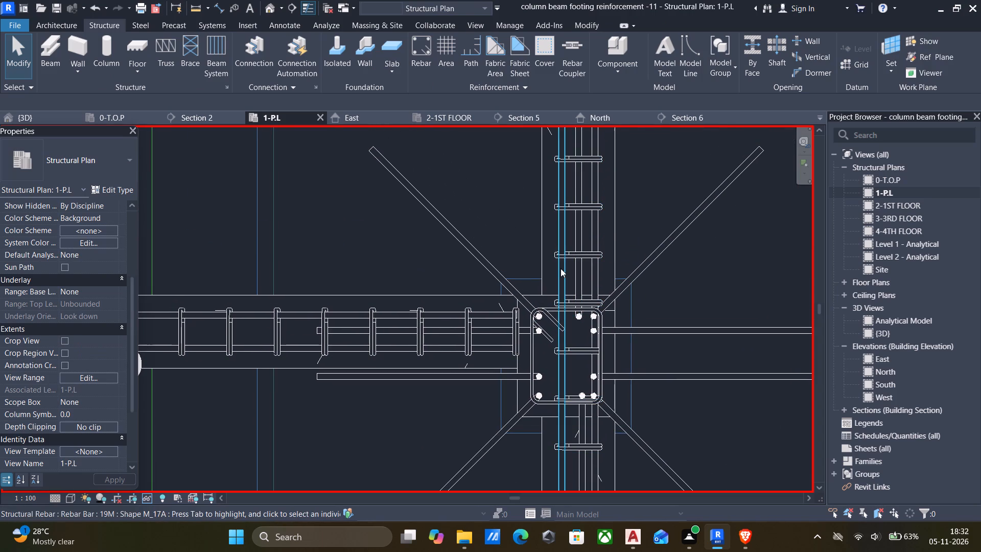
{"action": "scroll", "coordinate": [560, 268], "scroll_direction": "down", "scroll_amount": 3}
{"action": "scroll", "coordinate": [577, 284], "scroll_direction": "up", "scroll_amount": 3}
{"action": "scroll", "coordinate": [572, 257], "scroll_direction": "down", "scroll_amount": 7}
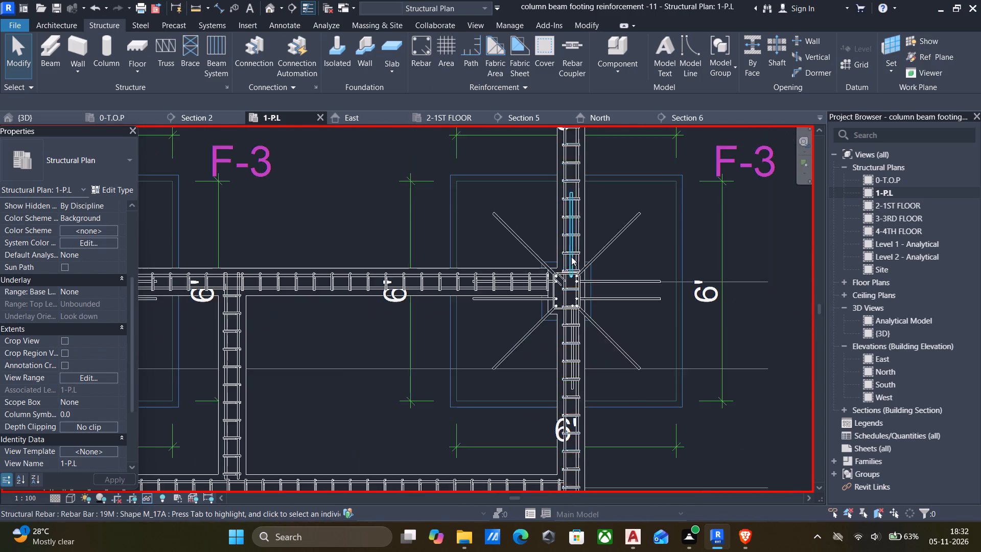
{"action": "scroll", "coordinate": [571, 257], "scroll_direction": "down", "scroll_amount": 10}
{"action": "scroll", "coordinate": [437, 279], "scroll_direction": "up", "scroll_amount": 10}
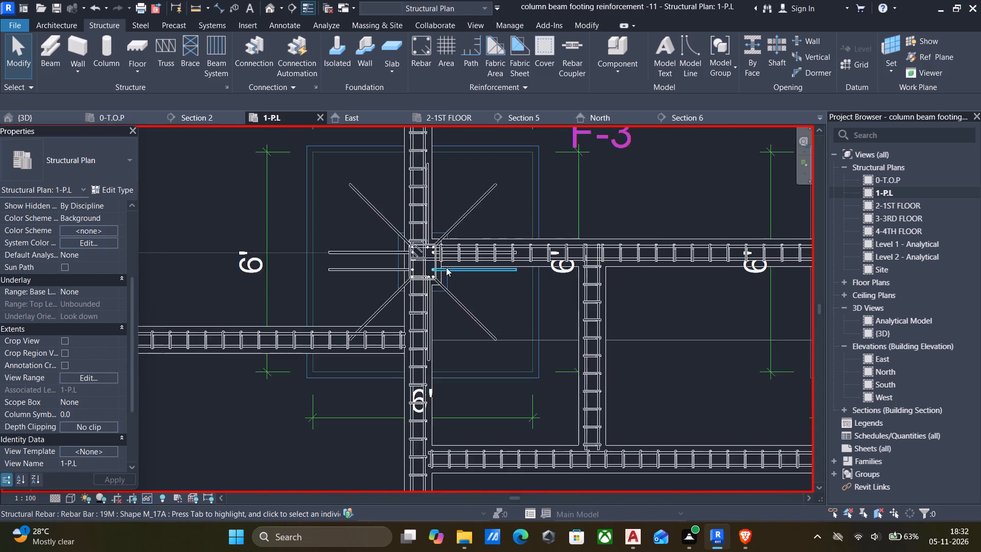
{"action": "scroll", "coordinate": [446, 267], "scroll_direction": "up", "scroll_amount": 6}
{"action": "left_click", "coordinate": [453, 251]}
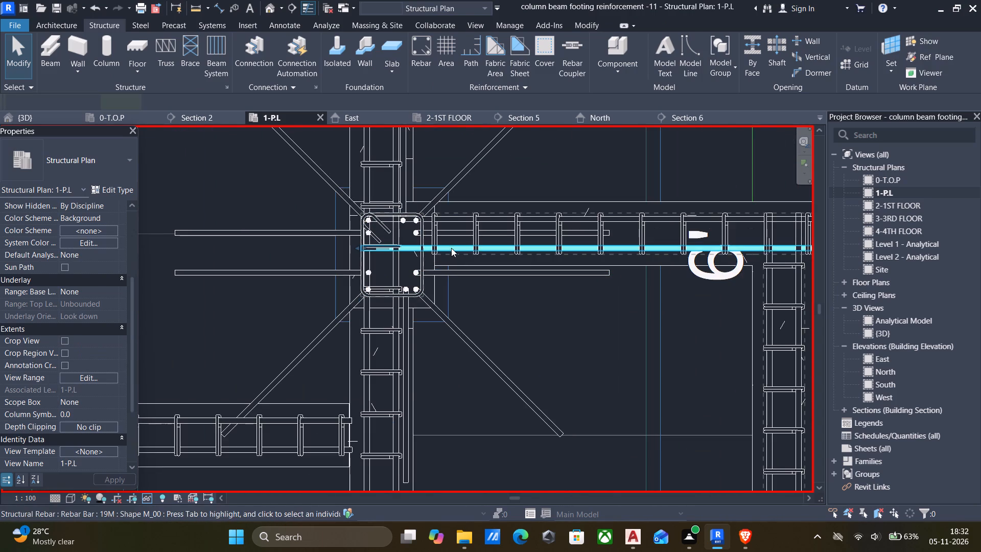
{"action": "scroll", "coordinate": [343, 241], "scroll_direction": "up", "scroll_amount": 10}
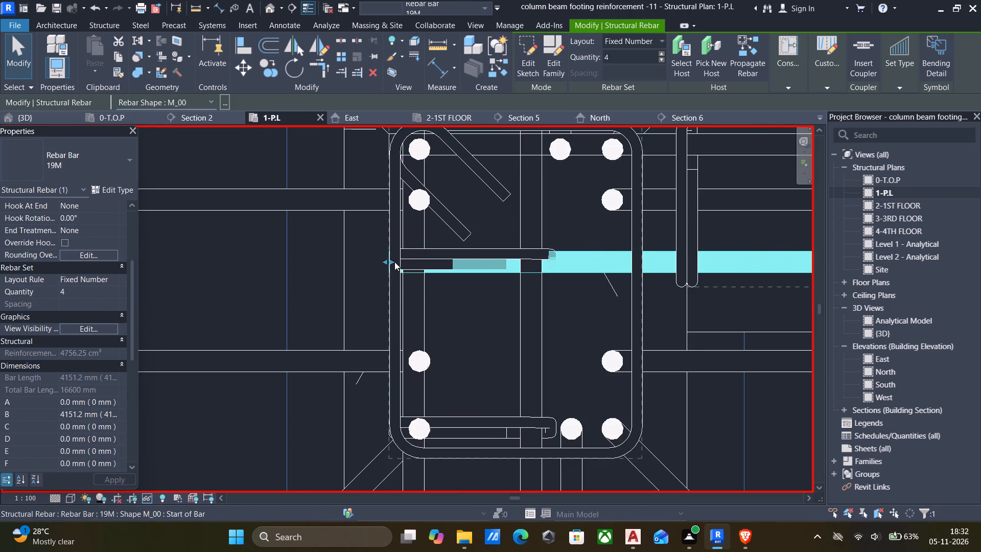
{"action": "left_click_drag", "start_coordinate": [390, 261], "coordinate": [586, 270]}
{"action": "scroll", "coordinate": [524, 265], "scroll_direction": "down", "scroll_amount": 3}
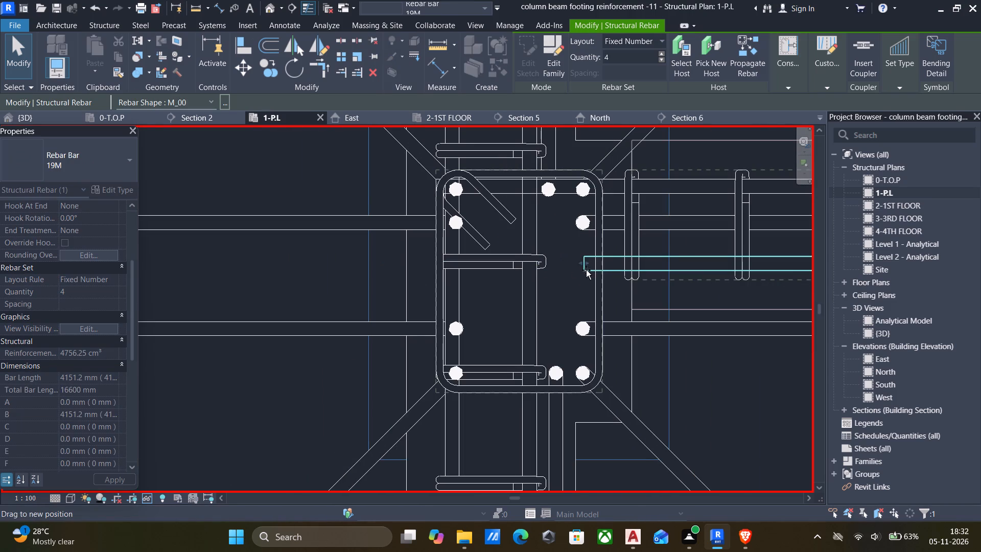
{"action": "left_click_drag", "start_coordinate": [586, 270], "coordinate": [628, 264]}
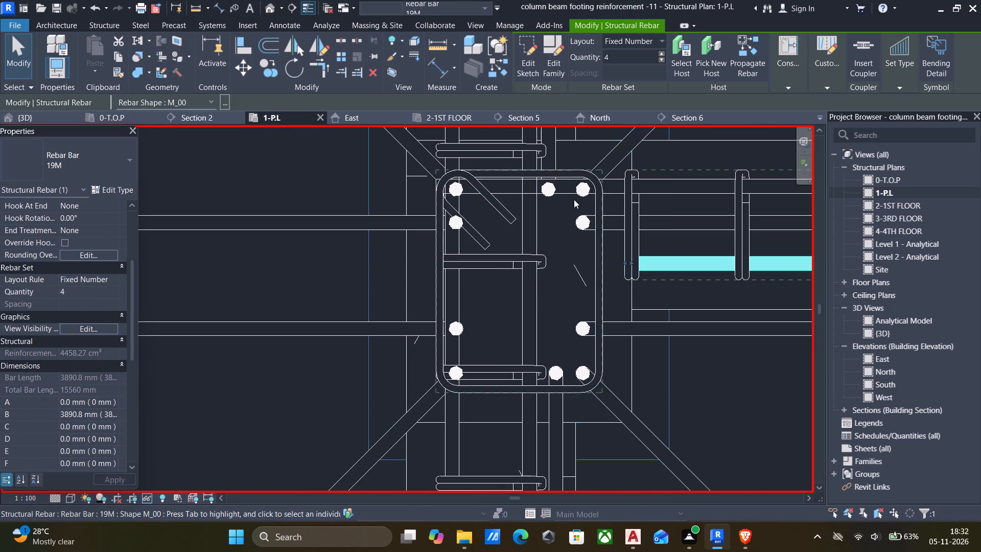
{"action": "left_click", "coordinate": [614, 193]}
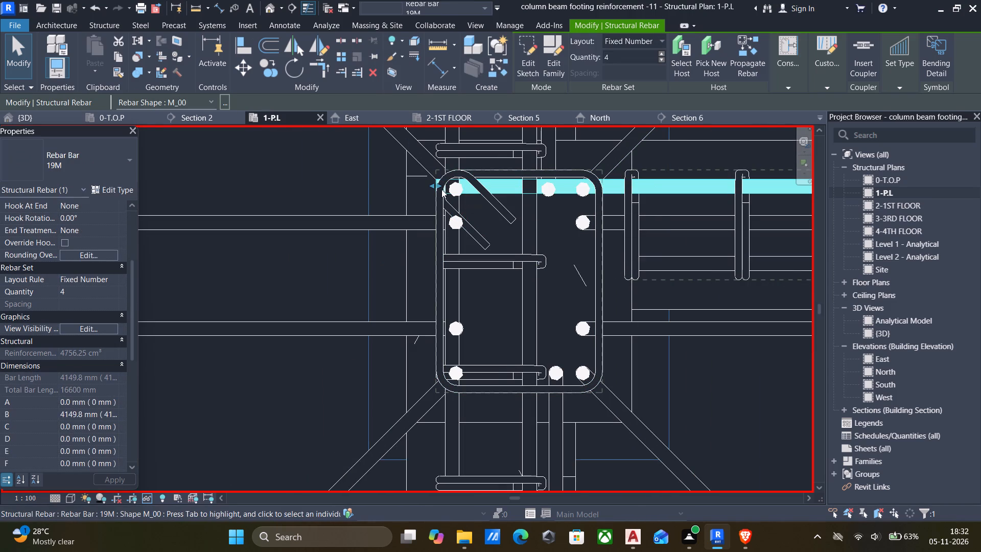
{"action": "left_click_drag", "start_coordinate": [437, 186], "coordinate": [632, 193]}
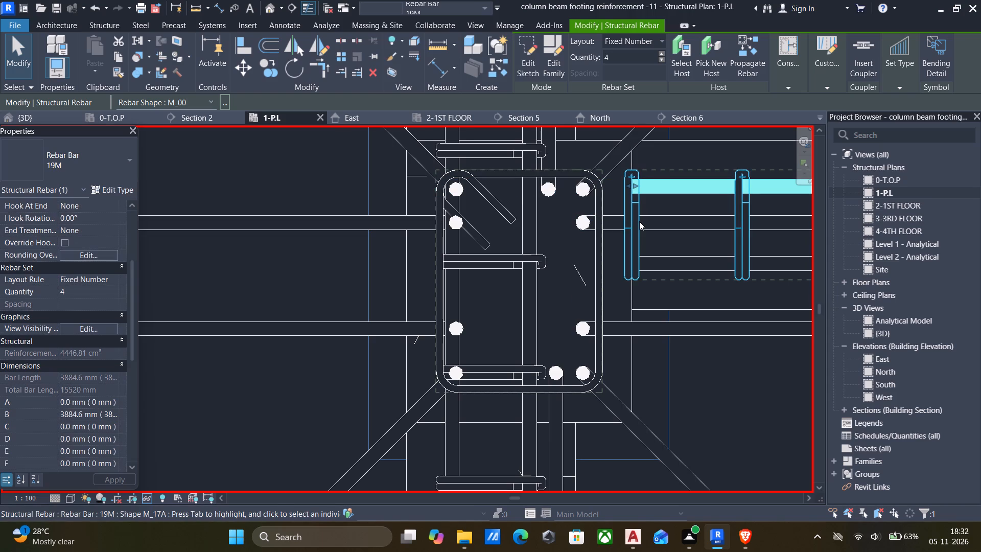
Pull the west end of the beam's 10M stirrup set slightly east, just inside the beam end at the western column.
{"action": "left_click", "coordinate": [639, 221]}
{"action": "left_click_drag", "start_coordinate": [635, 223], "coordinate": [647, 223]}
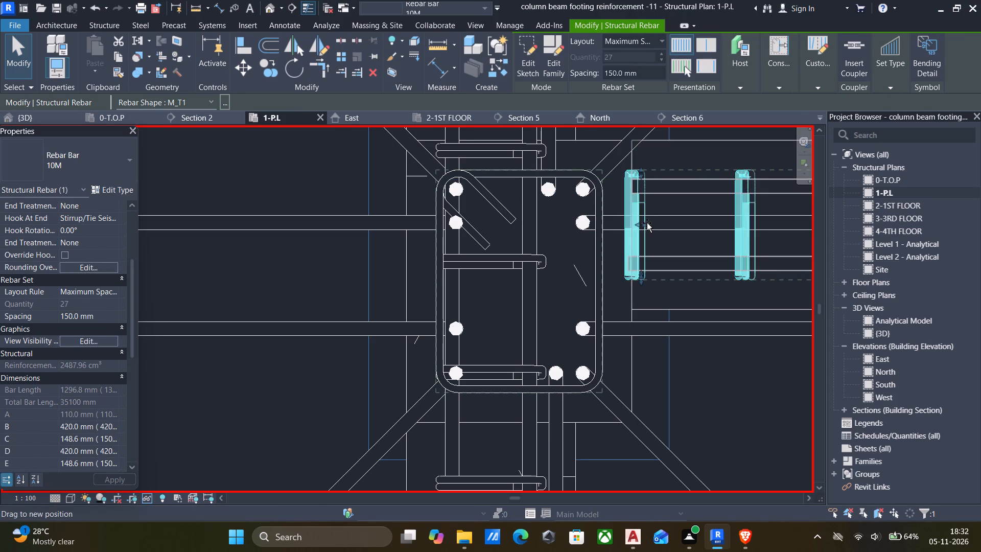
{"action": "left_click_drag", "start_coordinate": [647, 223], "coordinate": [648, 223]}
{"action": "left_click_drag", "start_coordinate": [720, 370], "coordinate": [722, 365]}
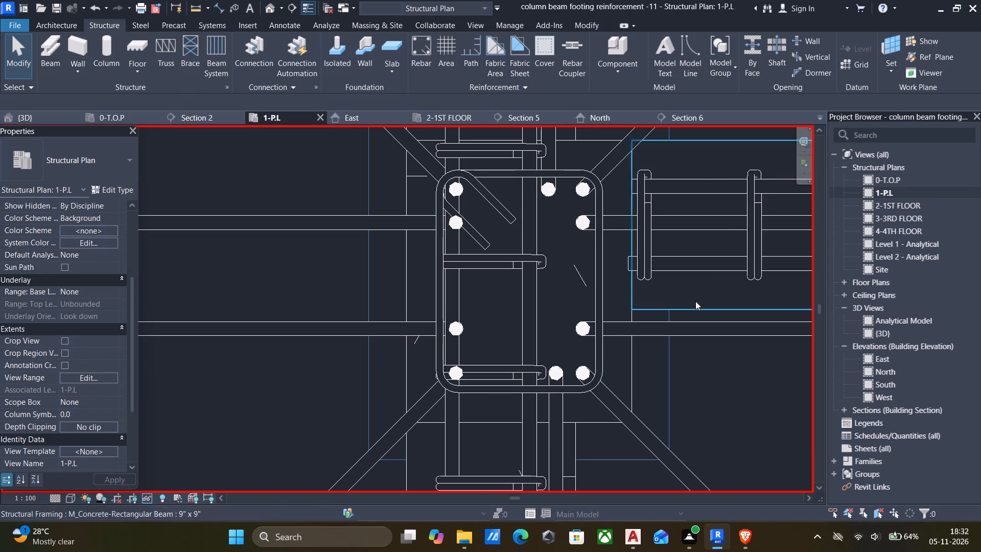
Extend the west end of the beam's northern 19M bar set slightly past the beam end toward the western column.
{"action": "left_click", "coordinate": [682, 189]}
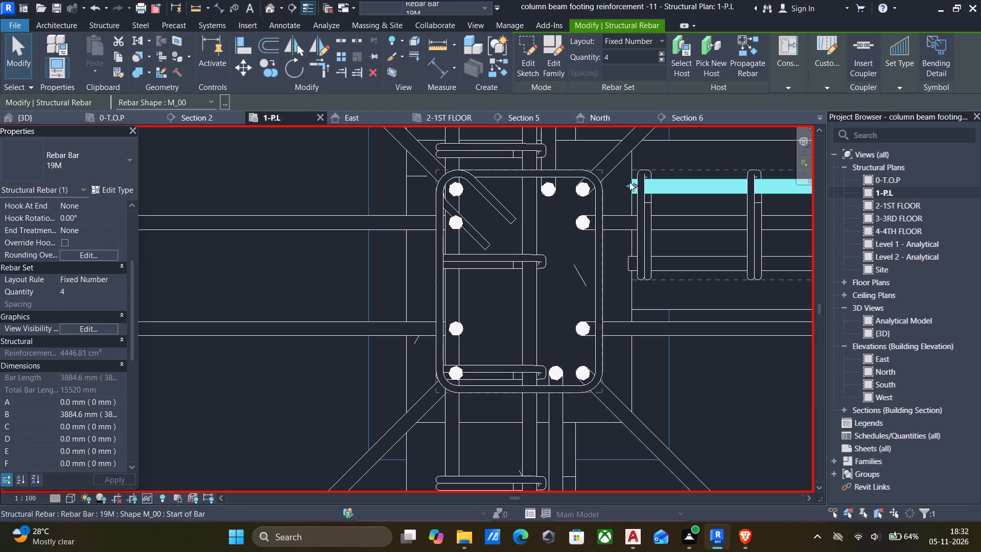
{"action": "left_click", "coordinate": [628, 182]}
{"action": "left_click", "coordinate": [745, 369]}
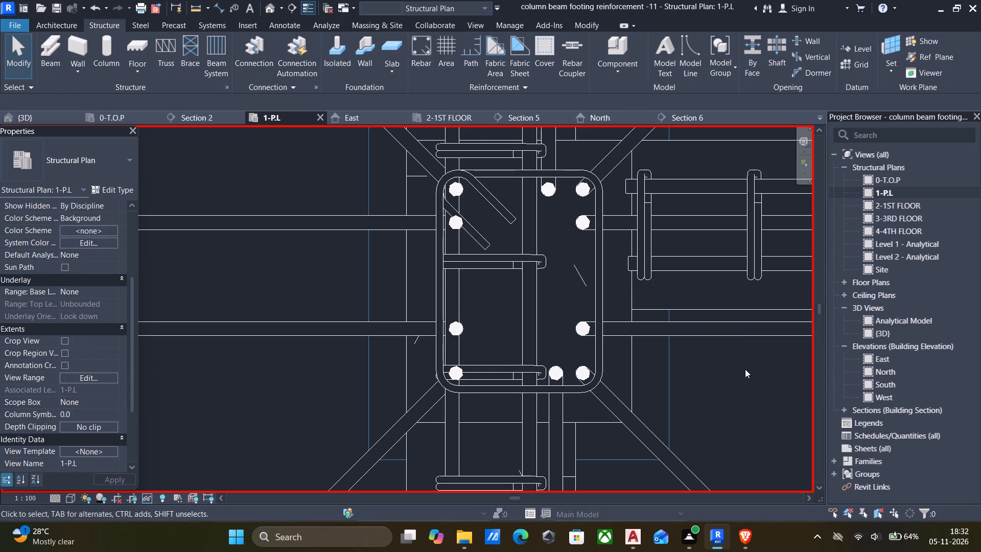
Examine the bar and stirrup ends of the beams meeting around the western F-3 column and its north-south beam.
{"action": "scroll", "coordinate": [738, 359], "scroll_direction": "down", "scroll_amount": 4}
{"action": "scroll", "coordinate": [680, 347], "scroll_direction": "down", "scroll_amount": 4}
{"action": "middle_click_drag", "start_coordinate": [680, 347], "coordinate": [527, 292]}
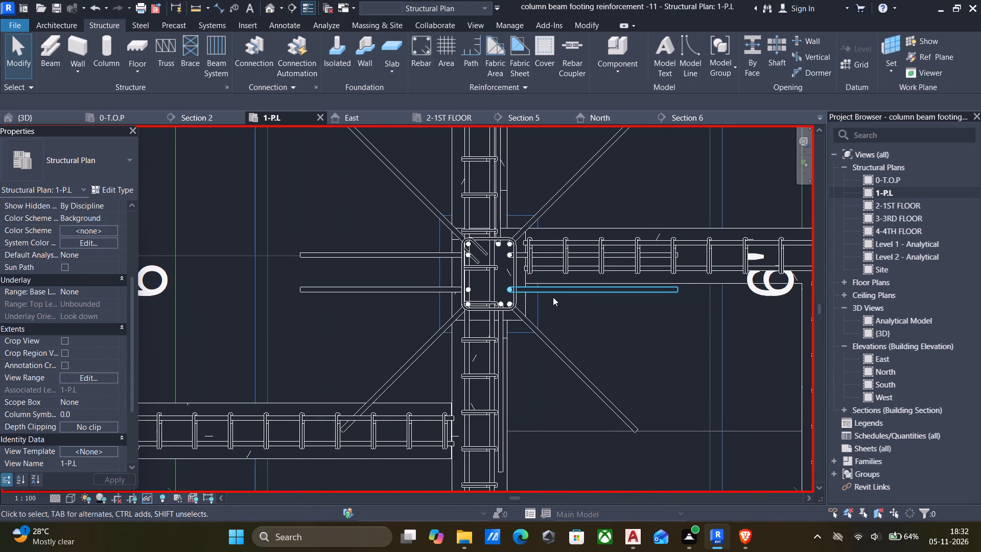
{"action": "scroll", "coordinate": [553, 297], "scroll_direction": "down", "scroll_amount": 3}
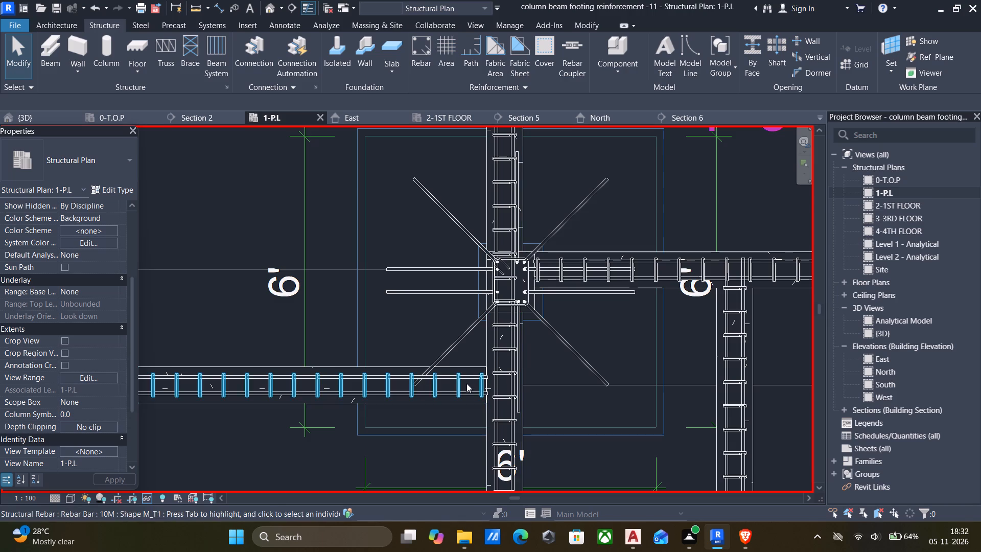
{"action": "middle_click_drag", "start_coordinate": [468, 385], "coordinate": [535, 365]}
{"action": "scroll", "coordinate": [535, 363], "scroll_direction": "up", "scroll_amount": 7}
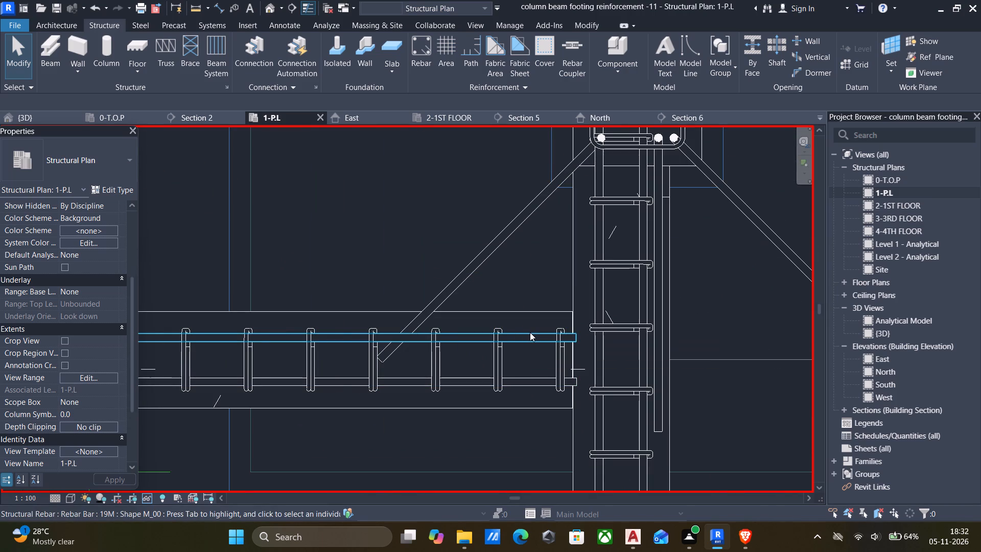
{"action": "scroll", "coordinate": [530, 332], "scroll_direction": "down", "scroll_amount": 5}
{"action": "middle_click_drag", "start_coordinate": [497, 330], "coordinate": [559, 333]}
{"action": "scroll", "coordinate": [559, 333], "scroll_direction": "down", "scroll_amount": 2}
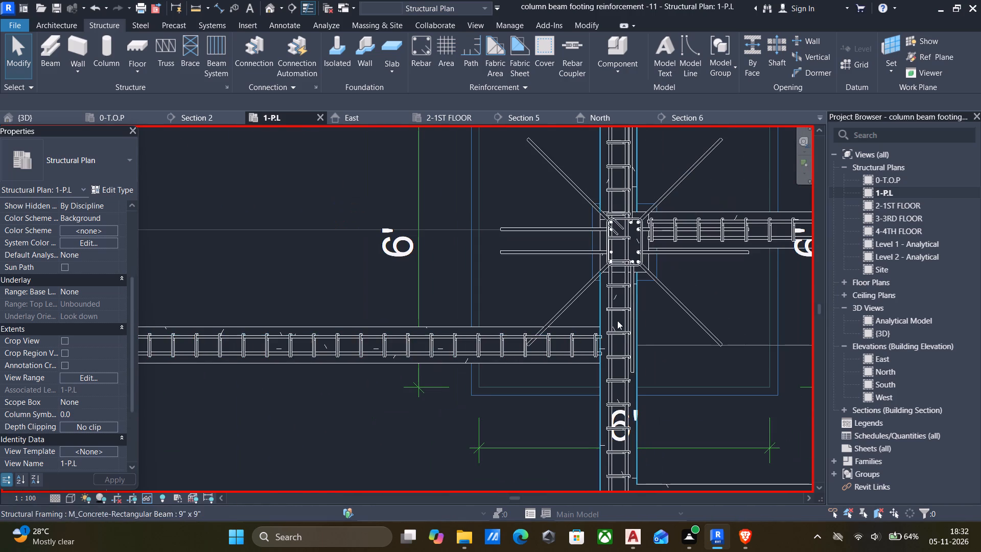
{"action": "scroll", "coordinate": [629, 309], "scroll_direction": "up", "scroll_amount": 3}
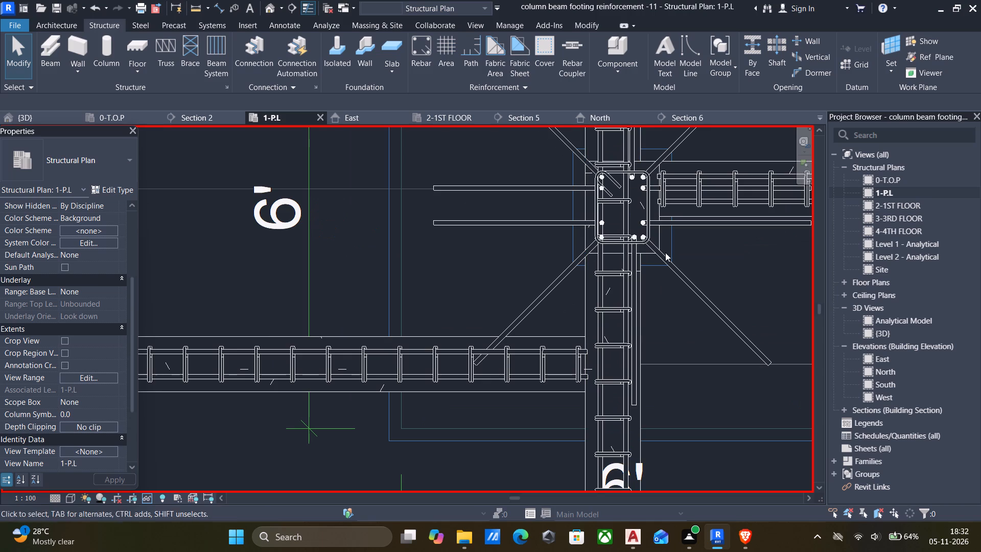
{"action": "scroll", "coordinate": [620, 195], "scroll_direction": "down", "scroll_amount": 4}
{"action": "scroll", "coordinate": [619, 228], "scroll_direction": "up", "scroll_amount": 3}
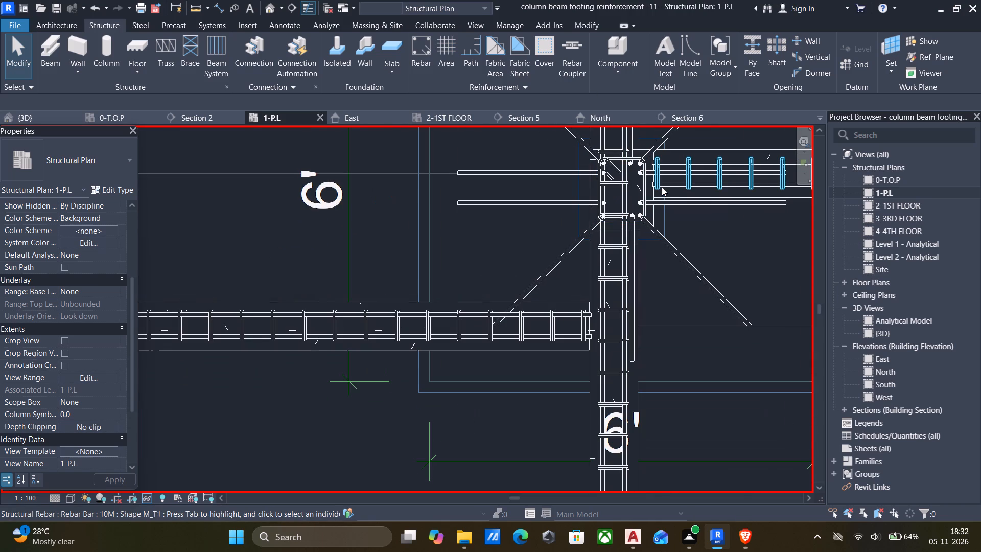
{"action": "scroll", "coordinate": [656, 176], "scroll_direction": "up", "scroll_amount": 4}
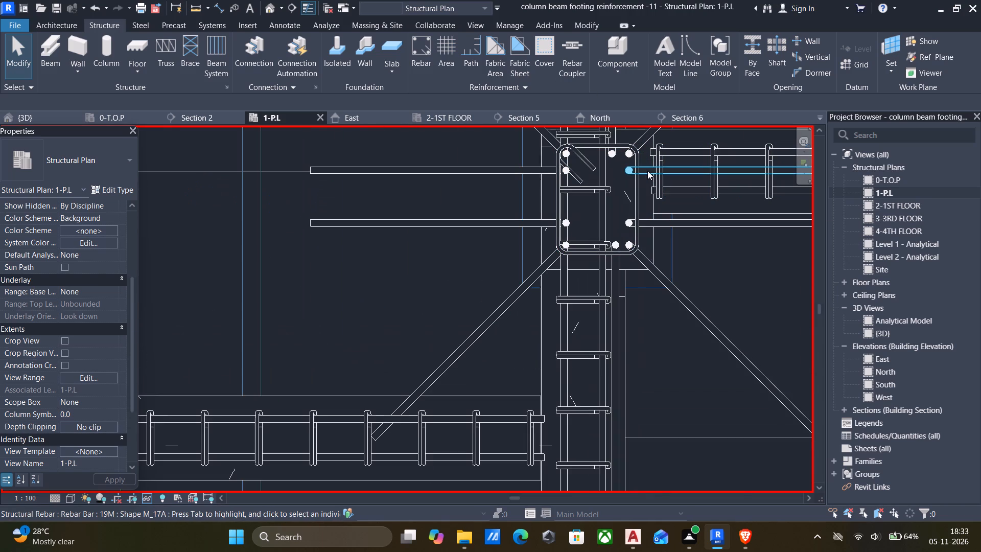
Inspect the northern and southern 19M bar sets of the beam running east from the F-3 column, without editing them.
{"action": "left_click", "coordinate": [650, 172]}
{"action": "left_click", "coordinate": [713, 246]}
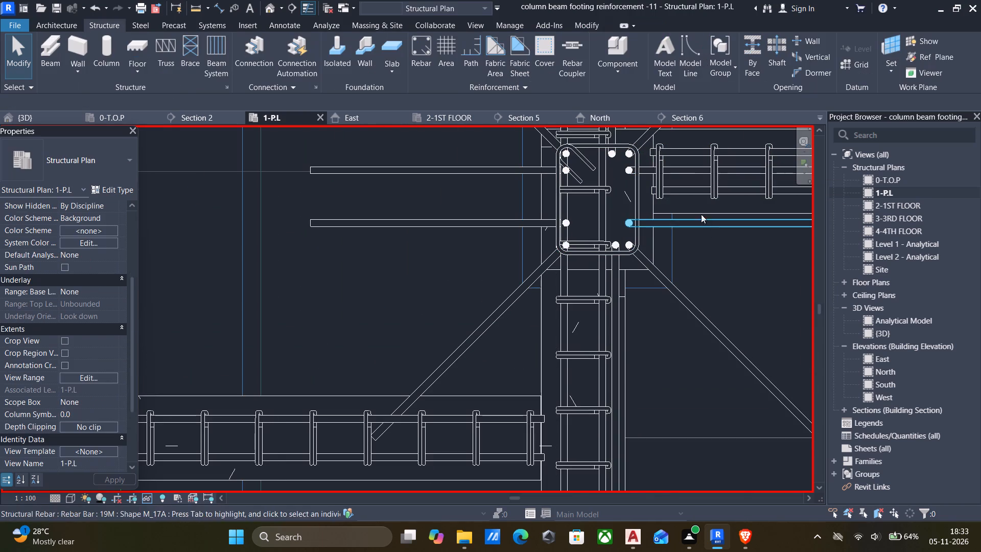
{"action": "left_click", "coordinate": [685, 194]}
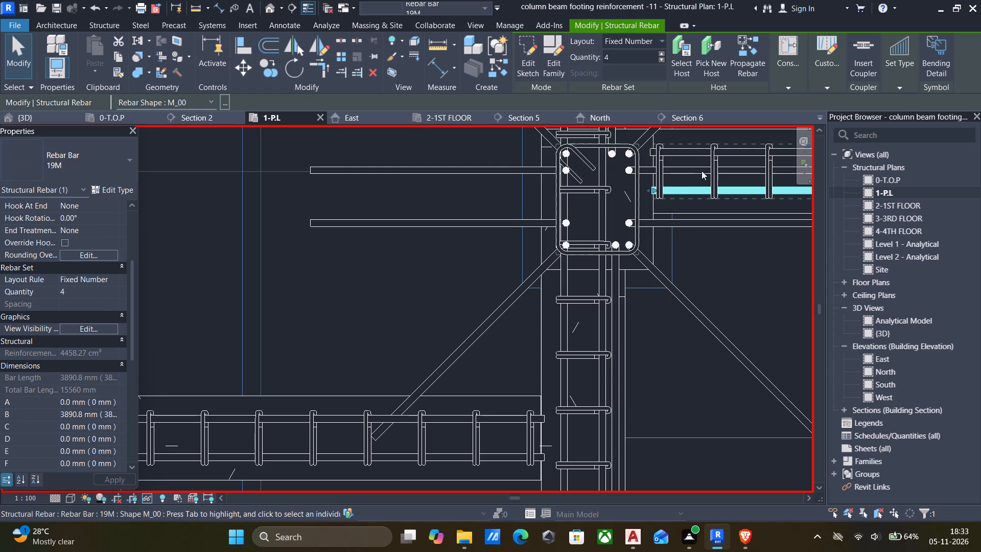
{"action": "left_click", "coordinate": [685, 155]}
{"action": "scroll", "coordinate": [712, 200], "scroll_direction": "down", "scroll_amount": 5}
{"action": "middle_click_drag", "start_coordinate": [736, 221], "coordinate": [544, 233]}
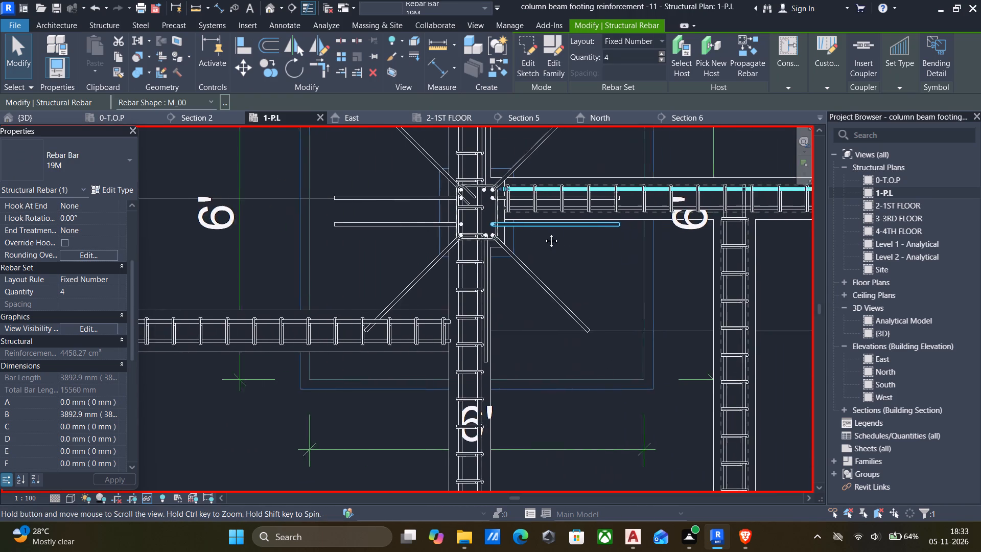
{"action": "middle_click_drag", "start_coordinate": [544, 233], "coordinate": [485, 240]}
{"action": "scroll", "coordinate": [594, 215], "scroll_direction": "up", "scroll_amount": 4}
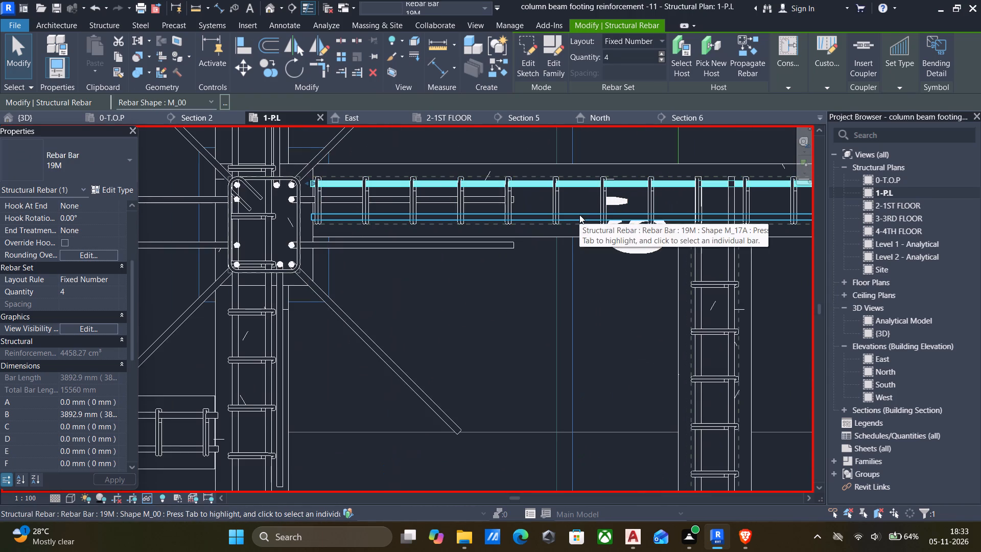
{"action": "left_click", "coordinate": [579, 215]}
{"action": "scroll", "coordinate": [307, 194], "scroll_direction": "up", "scroll_amount": 3}
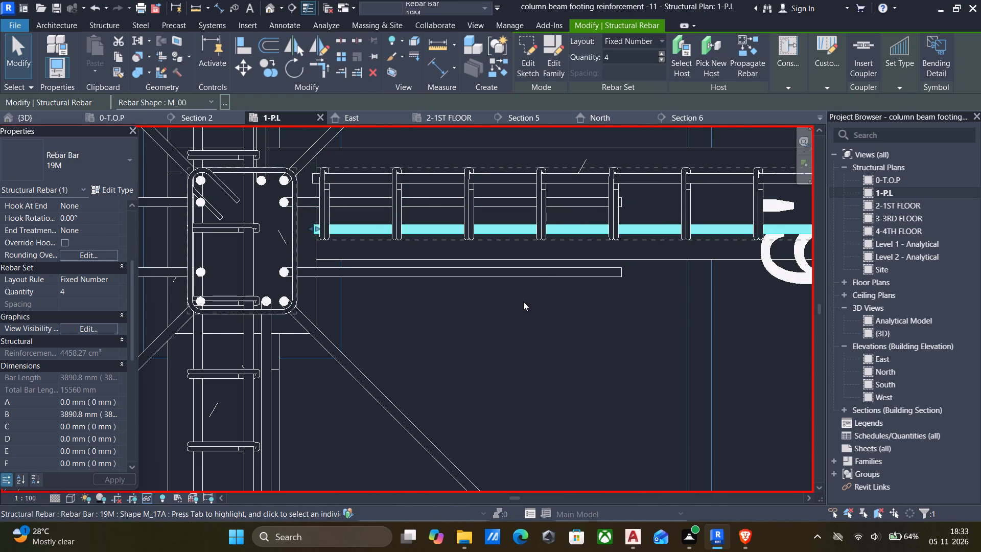
{"action": "left_click", "coordinate": [506, 306]}
Examine the beam bar and stirrup ends around the F-3 junctions and the F-4 column south of them.
{"action": "scroll", "coordinate": [506, 306], "scroll_direction": "down", "scroll_amount": 15}
{"action": "middle_click_drag", "start_coordinate": [458, 362], "coordinate": [528, 201]}
{"action": "scroll", "coordinate": [550, 228], "scroll_direction": "up", "scroll_amount": 4}
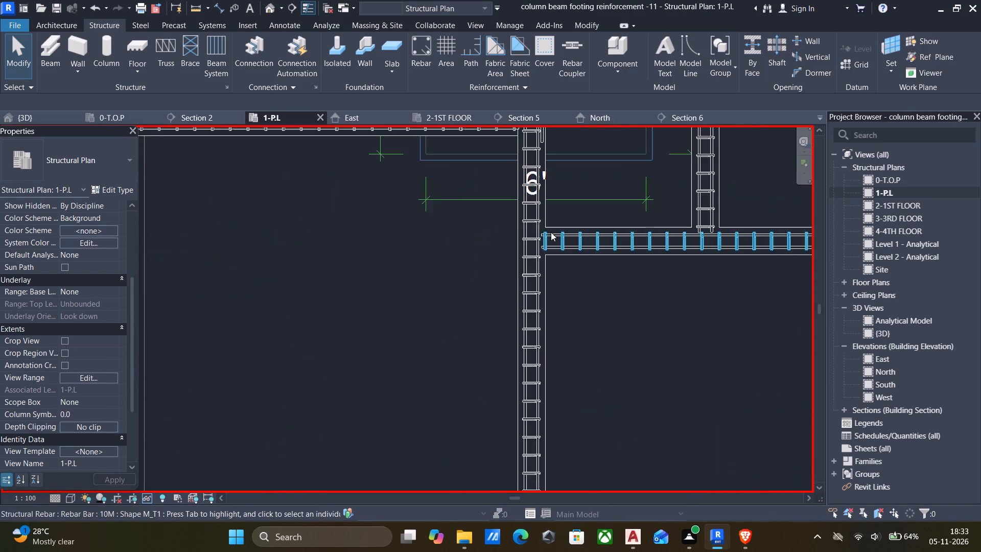
{"action": "scroll", "coordinate": [551, 232], "scroll_direction": "up", "scroll_amount": 6}
{"action": "scroll", "coordinate": [548, 244], "scroll_direction": "down", "scroll_amount": 15}
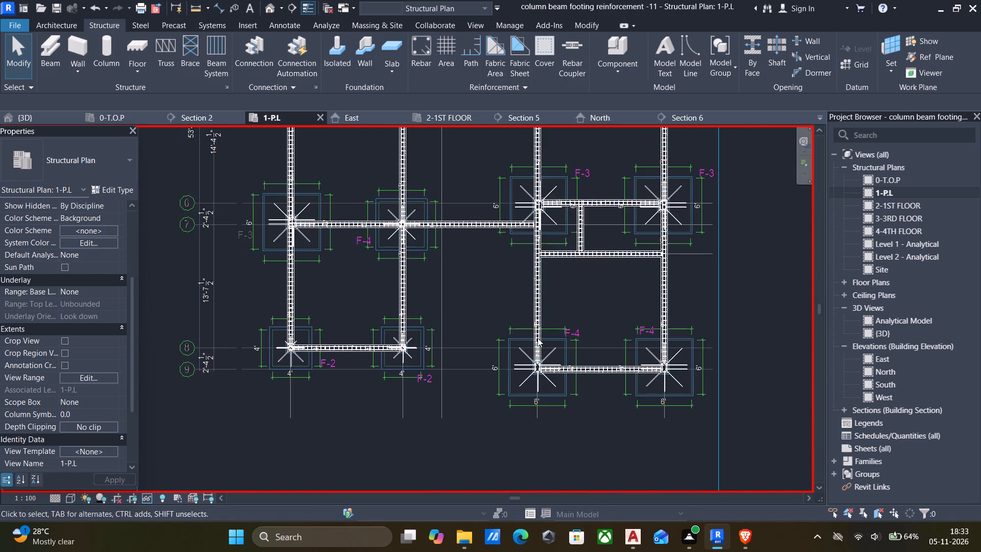
{"action": "scroll", "coordinate": [538, 341], "scroll_direction": "up", "scroll_amount": 12}
{"action": "scroll", "coordinate": [531, 392], "scroll_direction": "up", "scroll_amount": 6}
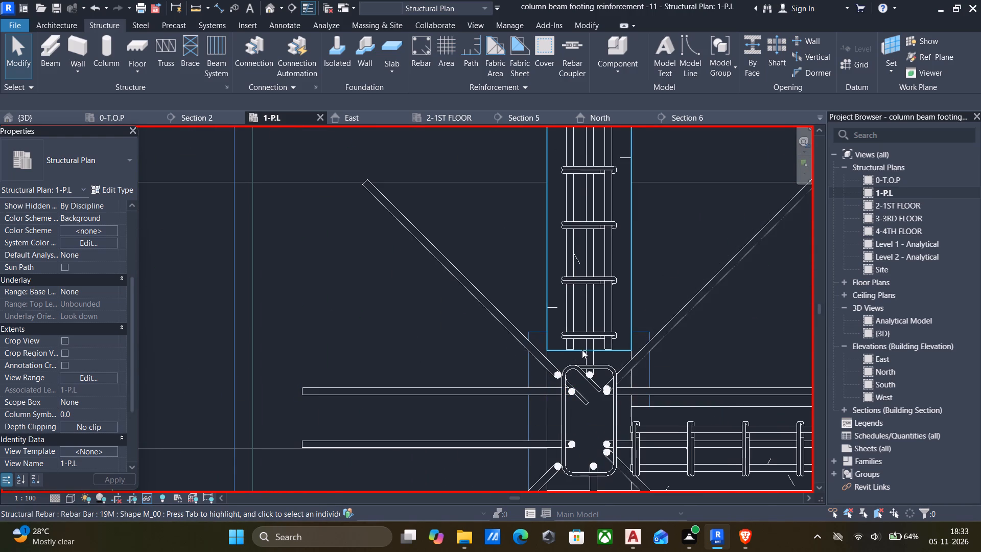
{"action": "scroll", "coordinate": [555, 320], "scroll_direction": "down", "scroll_amount": 8}
{"action": "middle_click_drag", "start_coordinate": [548, 312], "coordinate": [569, 359]}
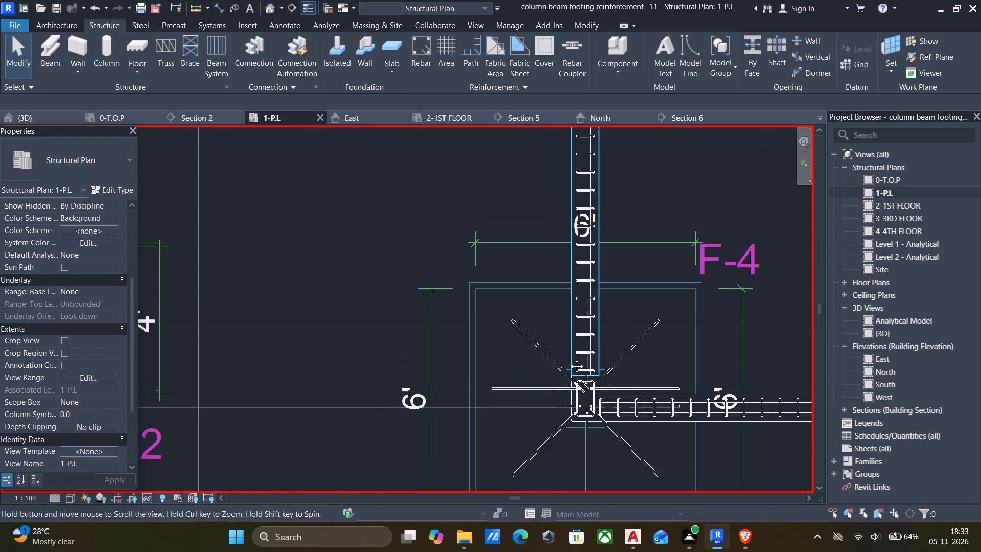
{"action": "middle_click_drag", "start_coordinate": [569, 359], "coordinate": [570, 359]}
{"action": "middle_click_drag", "start_coordinate": [567, 316], "coordinate": [621, 419]}
{"action": "scroll", "coordinate": [588, 362], "scroll_direction": "down", "scroll_amount": 6}
{"action": "middle_click_drag", "start_coordinate": [566, 335], "coordinate": [605, 416]}
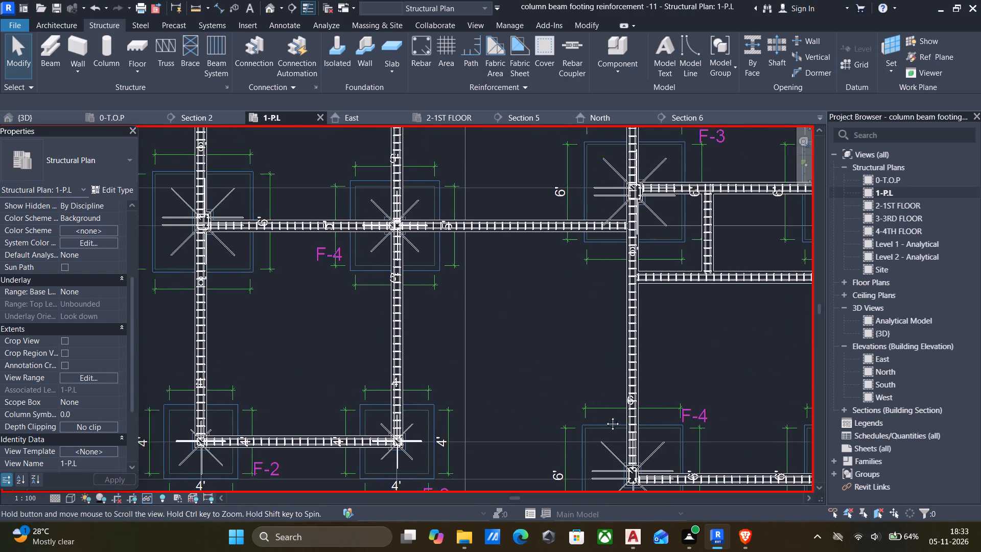
{"action": "middle_click_drag", "start_coordinate": [605, 416], "coordinate": [607, 417]}
{"action": "scroll", "coordinate": [649, 258], "scroll_direction": "up", "scroll_amount": 13}
{"action": "scroll", "coordinate": [620, 272], "scroll_direction": "down", "scroll_amount": 4}
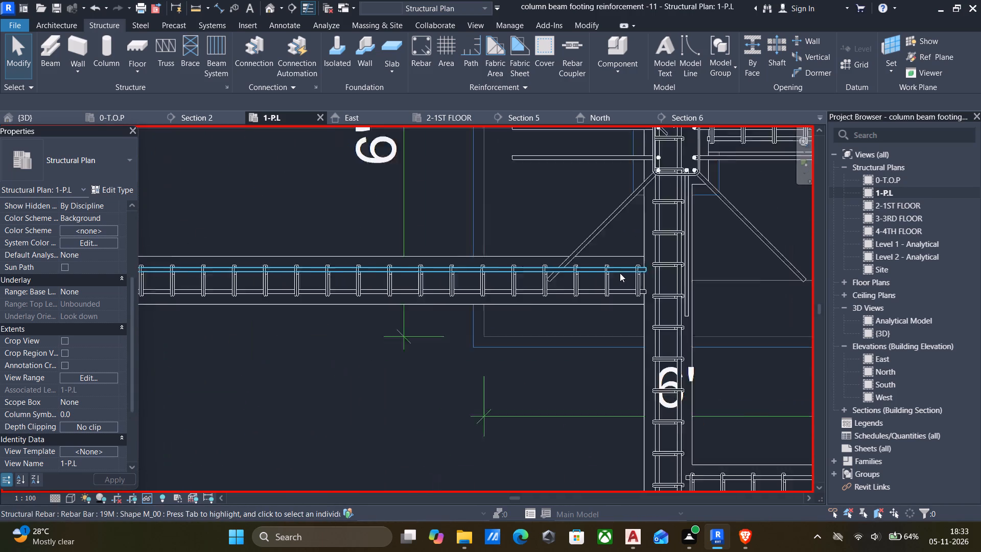
{"action": "scroll", "coordinate": [620, 273], "scroll_direction": "down", "scroll_amount": 9}
{"action": "scroll", "coordinate": [536, 280], "scroll_direction": "down", "scroll_amount": 6}
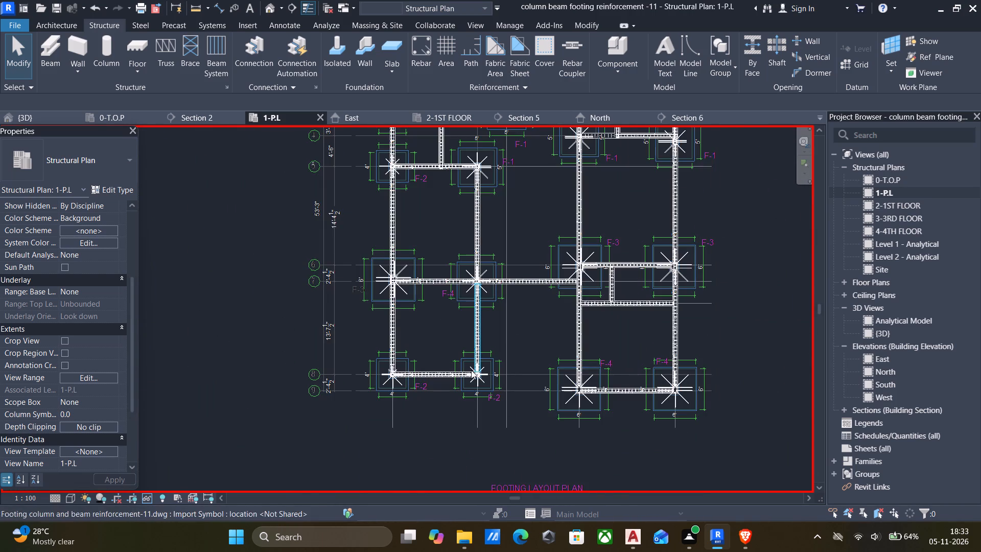
Shorten both 19M bar sets of the beam between the two F-2 columns at the eastern column's ties, each to about 3772 mm.
{"action": "scroll", "coordinate": [469, 385], "scroll_direction": "up", "scroll_amount": 15}
{"action": "scroll", "coordinate": [475, 329], "scroll_direction": "up", "scroll_amount": 5}
{"action": "scroll", "coordinate": [482, 286], "scroll_direction": "up", "scroll_amount": 5}
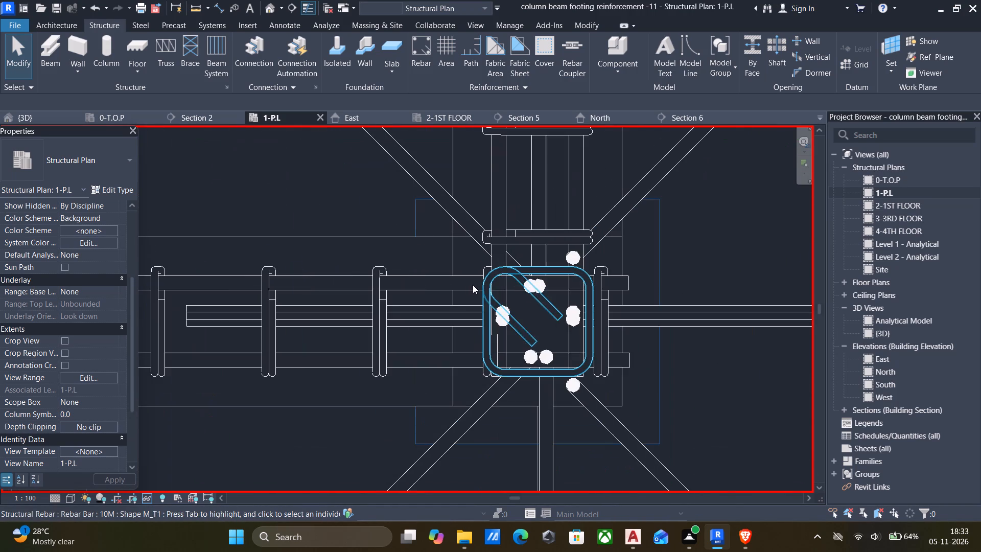
{"action": "left_click", "coordinate": [467, 285]}
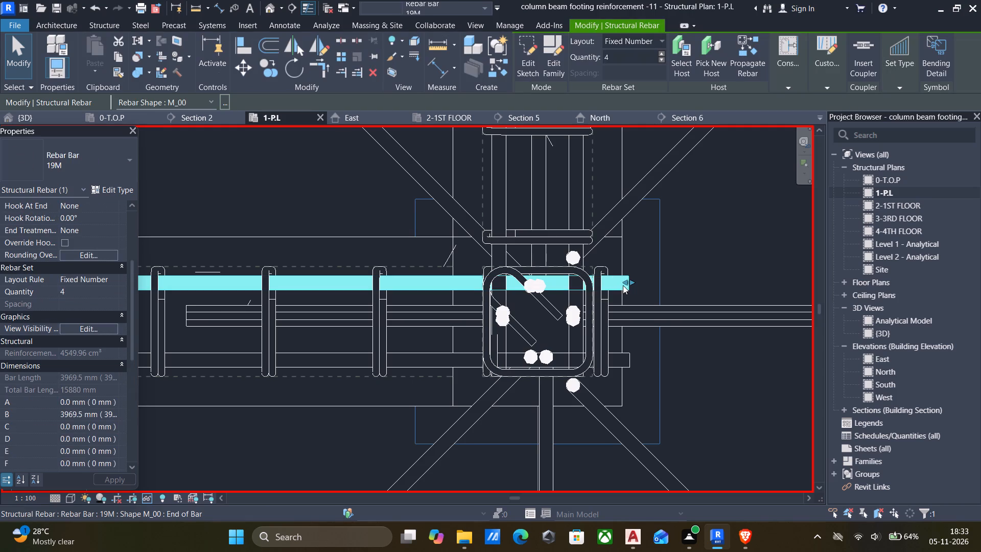
{"action": "left_click_drag", "start_coordinate": [623, 283], "coordinate": [480, 275]}
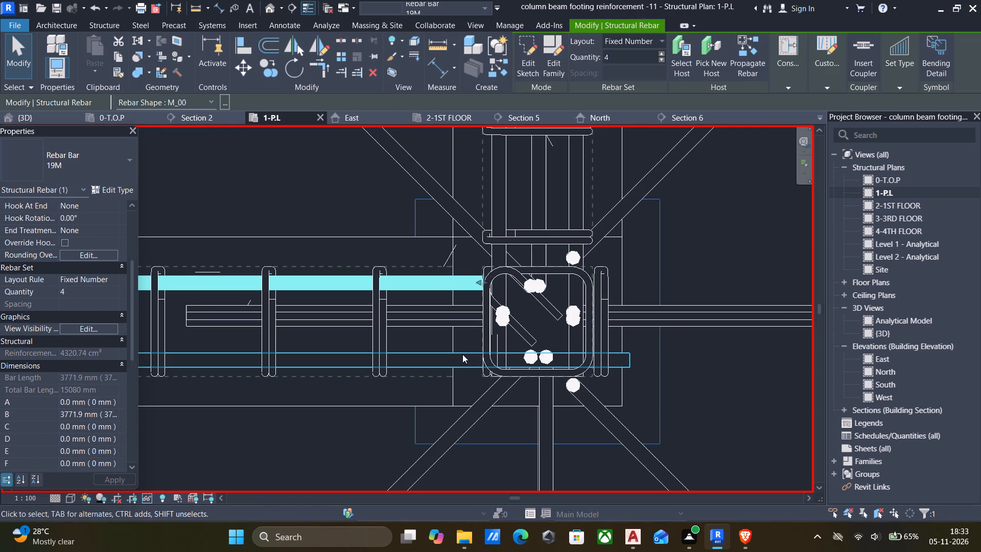
{"action": "left_click", "coordinate": [462, 354]}
{"action": "left_click_drag", "start_coordinate": [625, 362], "coordinate": [488, 357]}
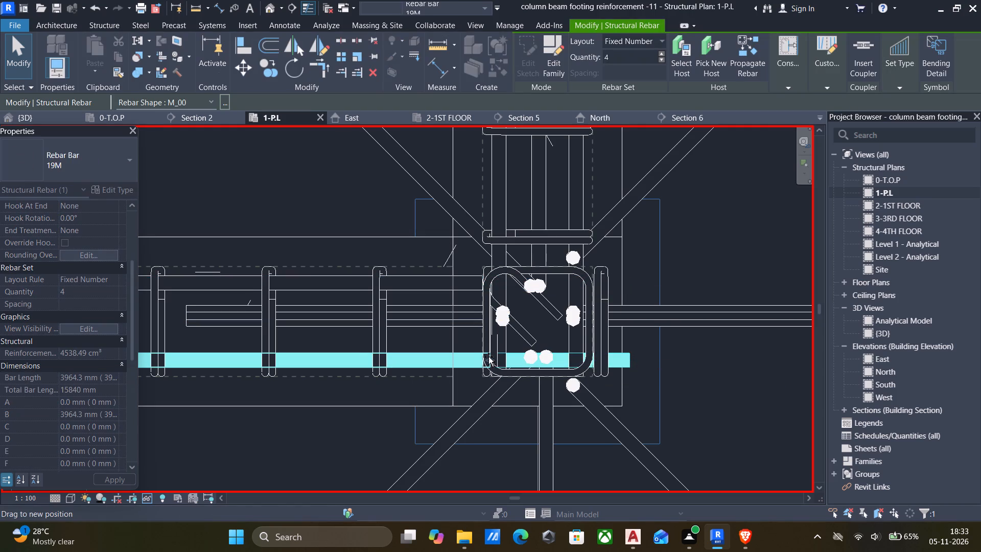
{"action": "left_click_drag", "start_coordinate": [488, 357], "coordinate": [483, 357]}
{"action": "left_click", "coordinate": [718, 374]}
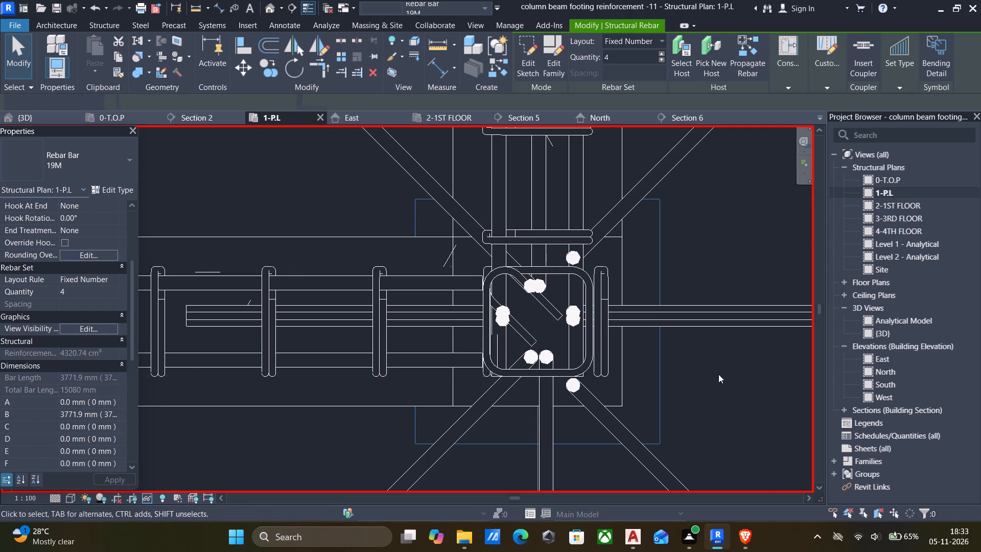
Pull the east end of the same beam's 10M stirrup set back west, clear of the eastern F-2 column's ties.
{"action": "scroll", "coordinate": [540, 285], "scroll_direction": "down", "scroll_amount": 2}
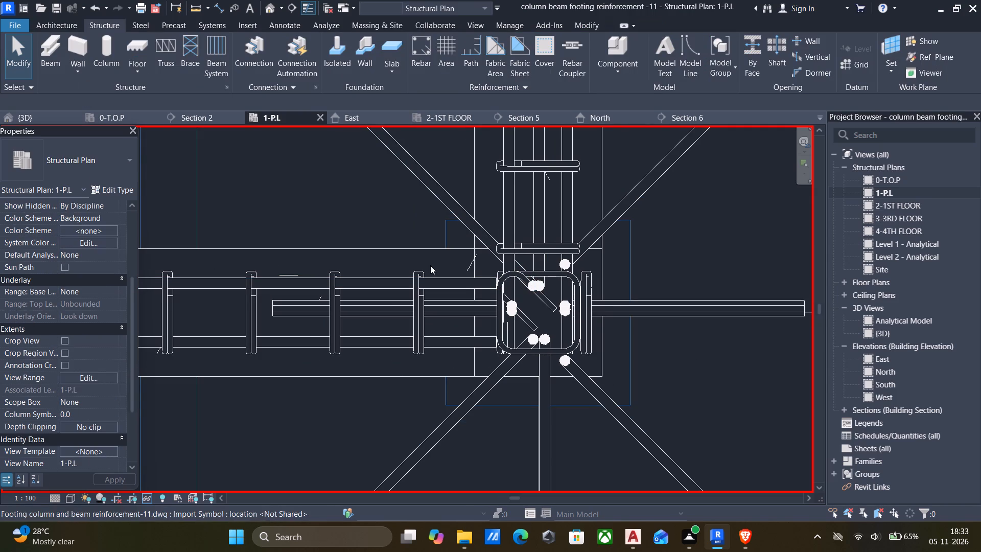
{"action": "left_click", "coordinate": [424, 303]}
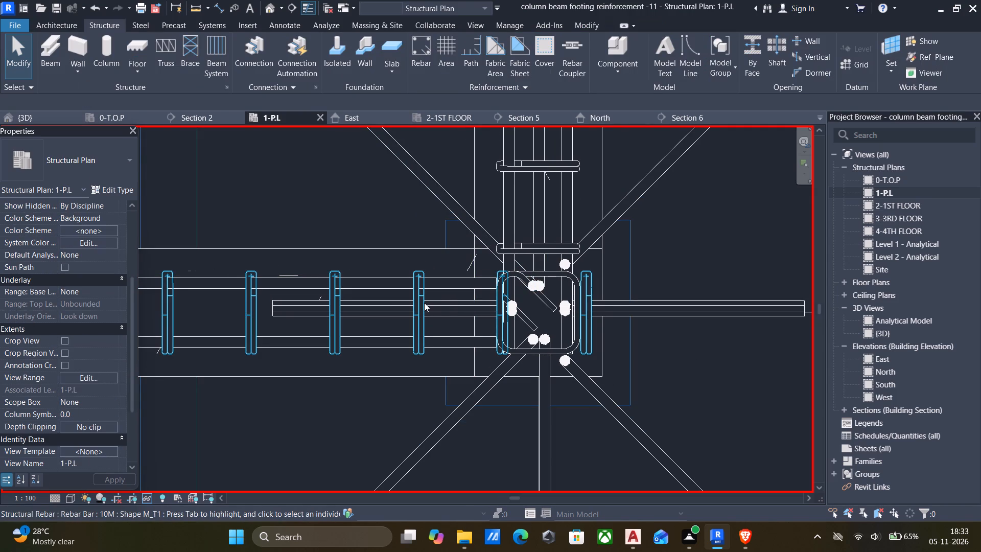
{"action": "left_click_drag", "start_coordinate": [580, 311], "coordinate": [539, 309]}
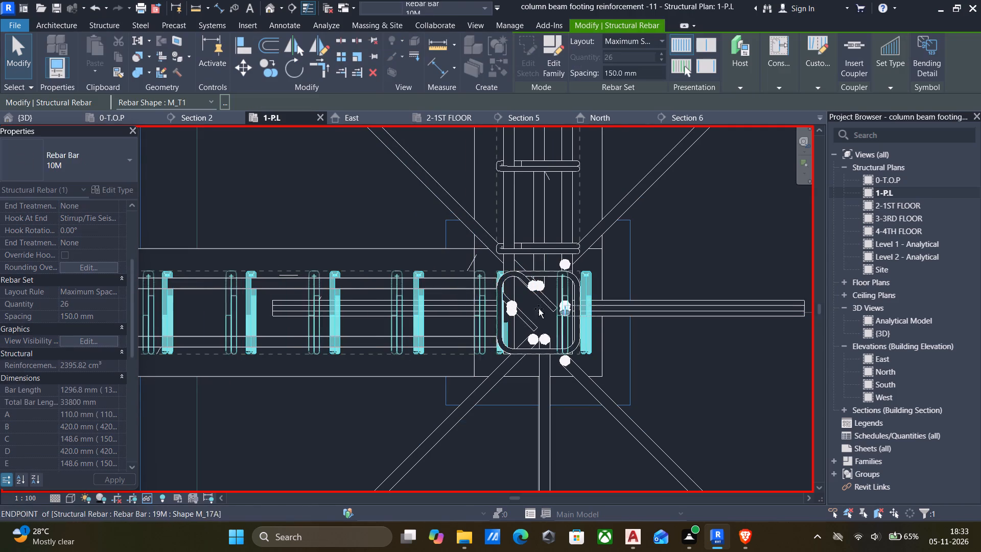
{"action": "left_click_drag", "start_coordinate": [539, 309], "coordinate": [477, 305]}
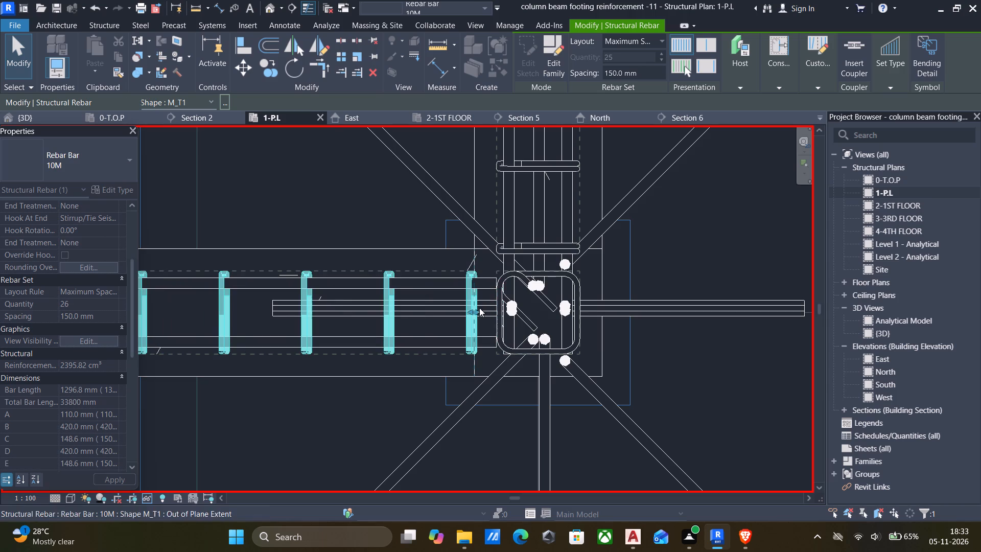
{"action": "left_click", "coordinate": [680, 359]}
Shorten the beam's 19M bar sets at the western F-2 column's east face, the northern to about 3583 mm and the southern about 3581 mm.
{"action": "scroll", "coordinate": [620, 339], "scroll_direction": "down", "scroll_amount": 10}
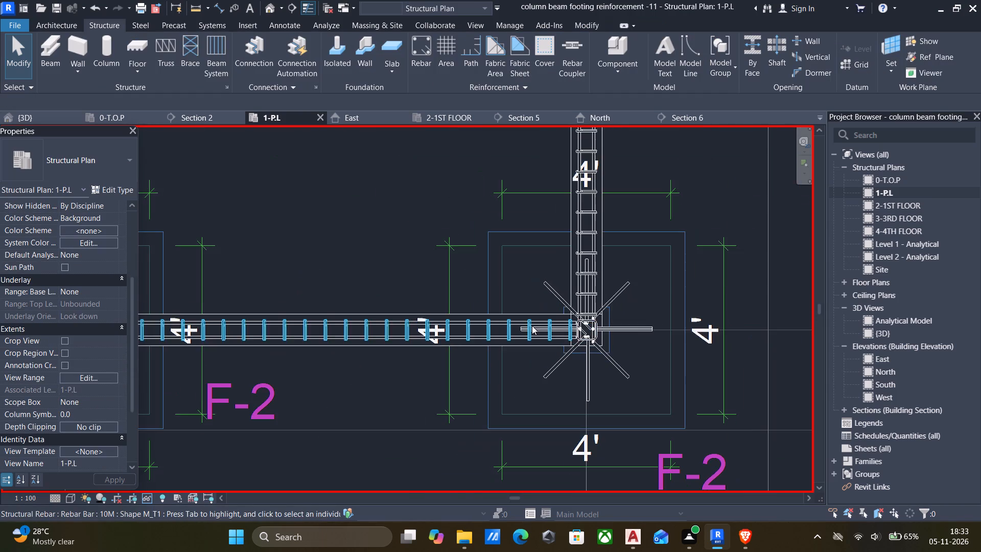
{"action": "middle_click_drag", "start_coordinate": [468, 320], "coordinate": [562, 324]}
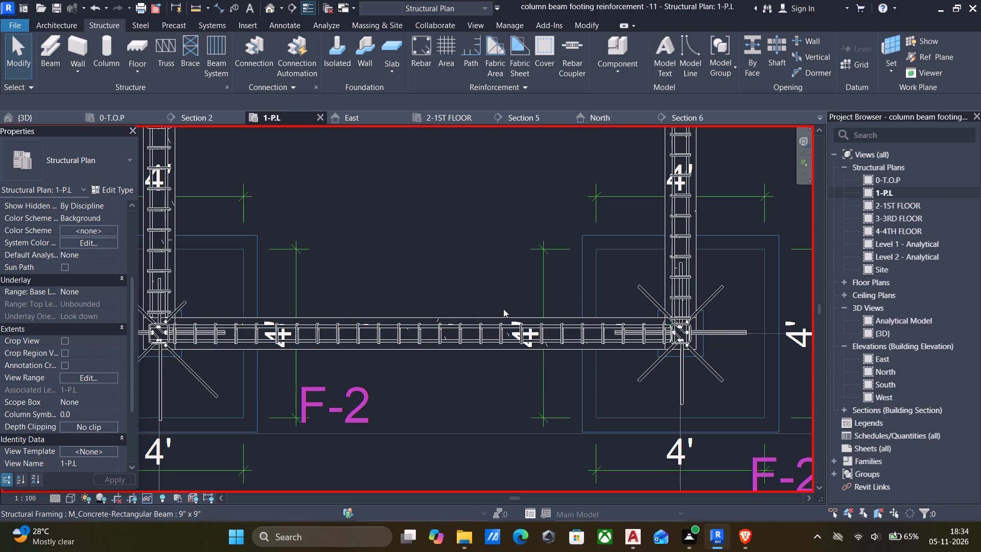
{"action": "scroll", "coordinate": [503, 310], "scroll_direction": "down", "scroll_amount": 4}
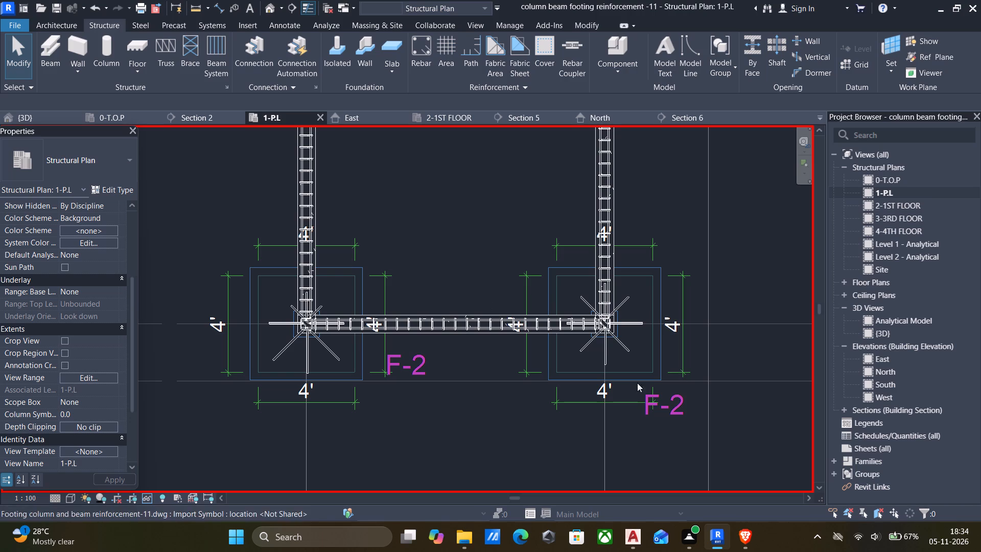
{"action": "scroll", "coordinate": [345, 322], "scroll_direction": "up", "scroll_amount": 10}
{"action": "left_click", "coordinate": [324, 315]}
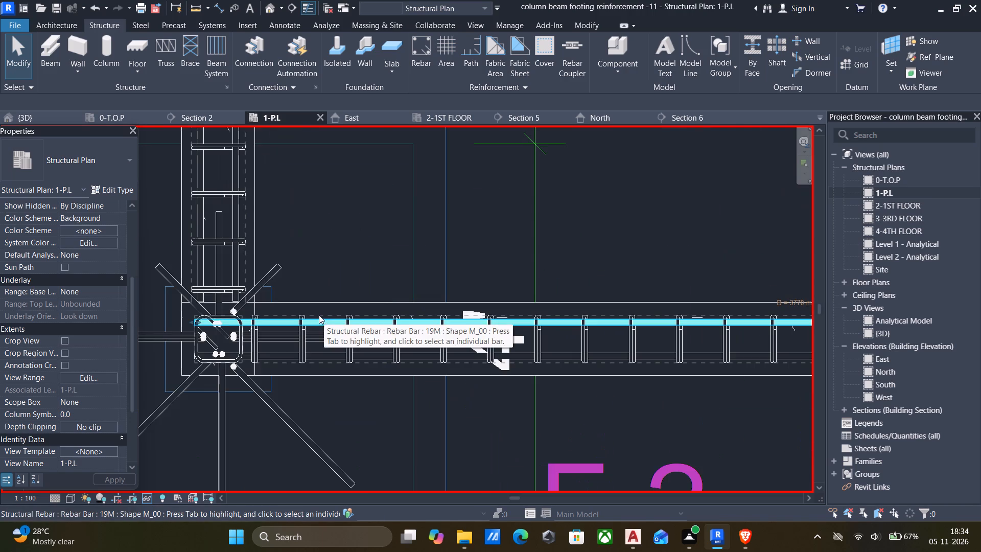
{"action": "scroll", "coordinate": [143, 320], "scroll_direction": "up", "scroll_amount": 4}
{"action": "scroll", "coordinate": [231, 329], "scroll_direction": "up", "scroll_amount": 5}
{"action": "left_click_drag", "start_coordinate": [234, 317], "coordinate": [241, 318]}
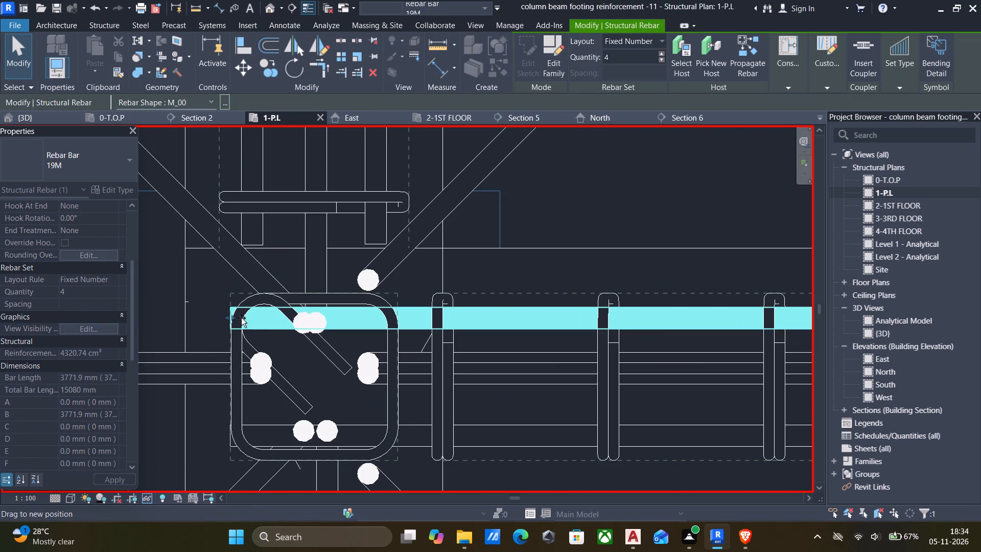
{"action": "left_click_drag", "start_coordinate": [241, 318], "coordinate": [443, 329]}
{"action": "scroll", "coordinate": [389, 341], "scroll_direction": "down", "scroll_amount": 3}
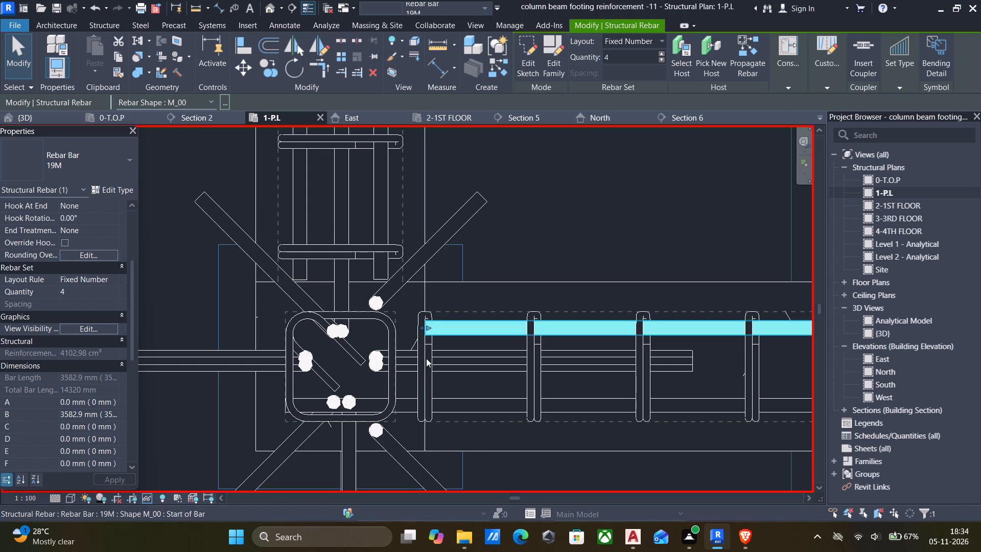
{"action": "left_click", "coordinate": [457, 408]}
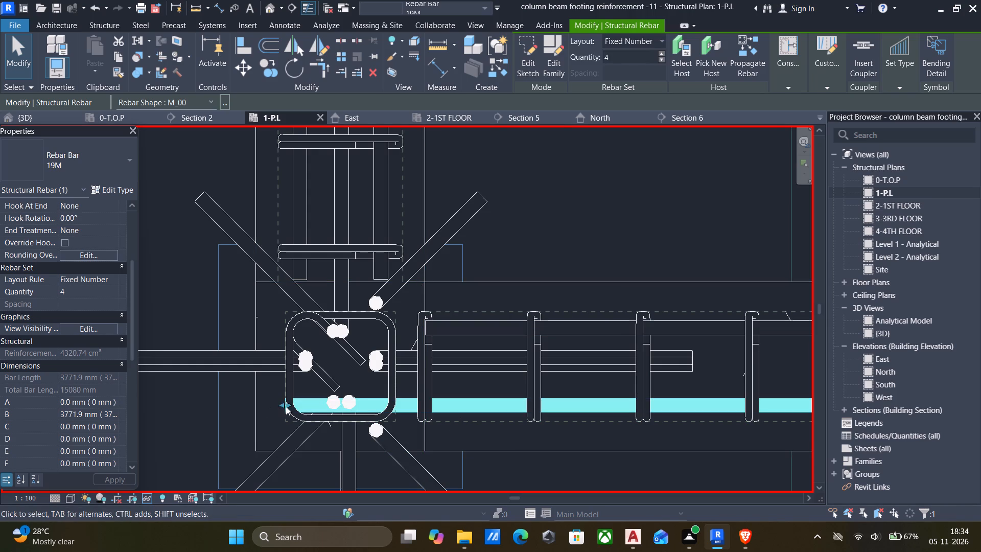
{"action": "left_click_drag", "start_coordinate": [287, 405], "coordinate": [428, 409]}
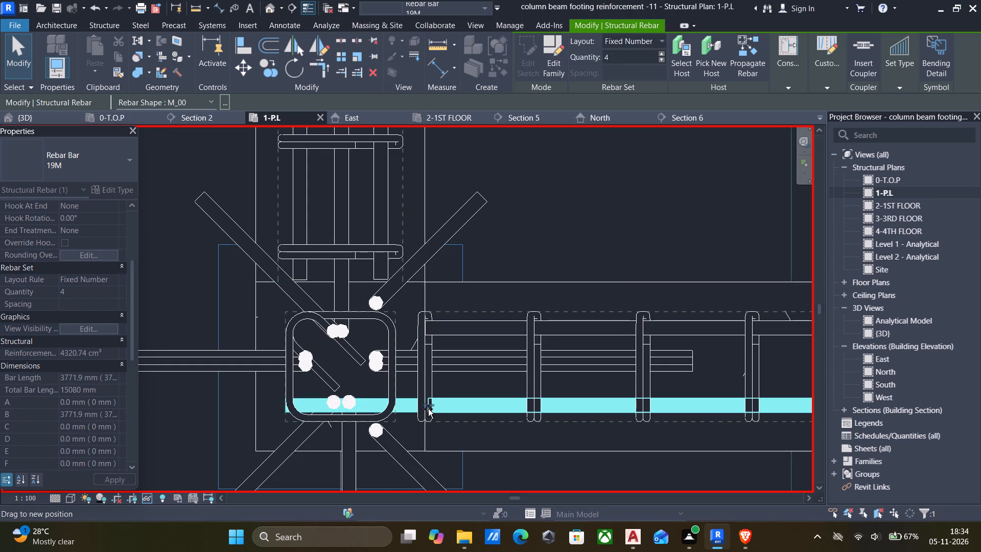
{"action": "left_click_drag", "start_coordinate": [428, 409], "coordinate": [427, 410]}
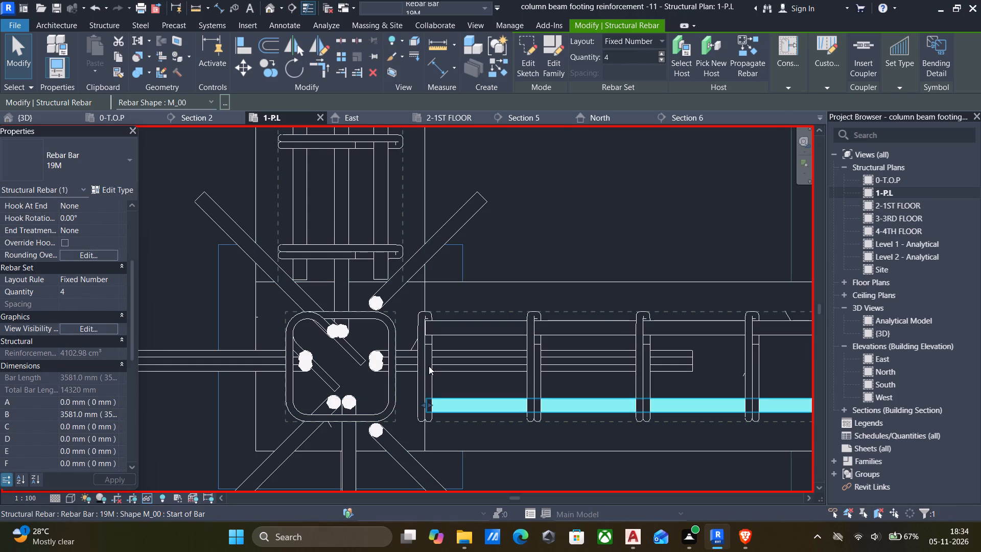
Pull the west end of the beam's 10M stirrup set slightly east, just inside the beam end at the western F-2 column.
{"action": "left_click", "coordinate": [429, 366]}
{"action": "left_click_drag", "start_coordinate": [429, 363], "coordinate": [440, 364]}
{"action": "left_click", "coordinate": [530, 242]}
Shorten both 19M bar sets of the grid 7 beam at the F-3 column's east face, the southern to about 8016 mm.
{"action": "scroll", "coordinate": [476, 255], "scroll_direction": "down", "scroll_amount": 3}
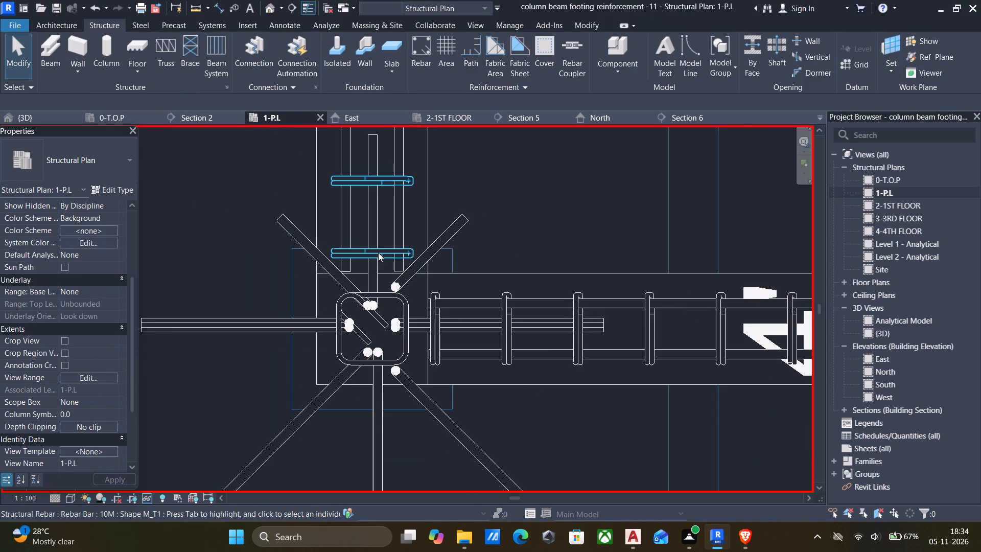
{"action": "scroll", "coordinate": [435, 266], "scroll_direction": "down", "scroll_amount": 6}
{"action": "scroll", "coordinate": [510, 280], "scroll_direction": "down", "scroll_amount": 5}
{"action": "scroll", "coordinate": [511, 280], "scroll_direction": "up", "scroll_amount": 1}
{"action": "scroll", "coordinate": [477, 332], "scroll_direction": "down", "scroll_amount": 5}
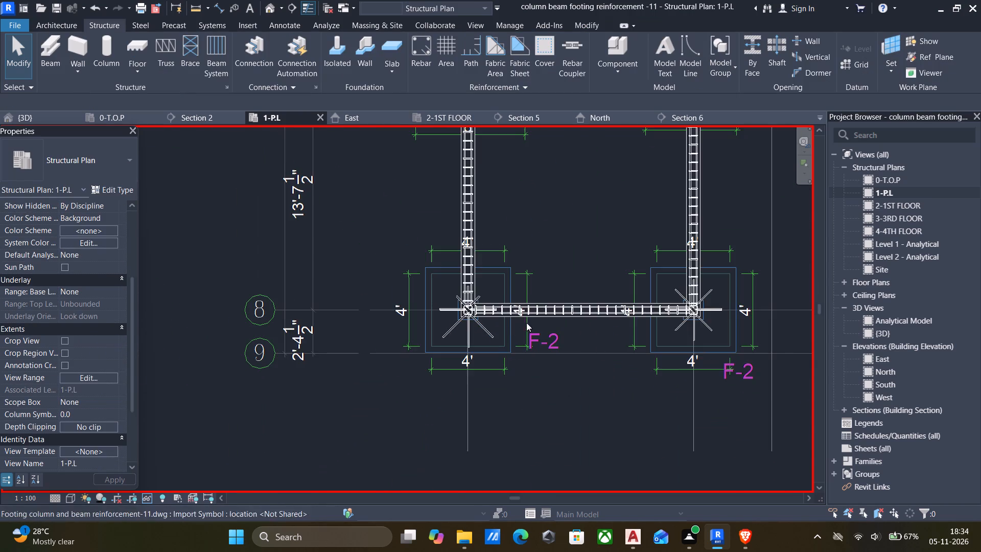
{"action": "middle_click_drag", "start_coordinate": [563, 308], "coordinate": [459, 419]}
{"action": "middle_click_drag", "start_coordinate": [452, 305], "coordinate": [495, 376]}
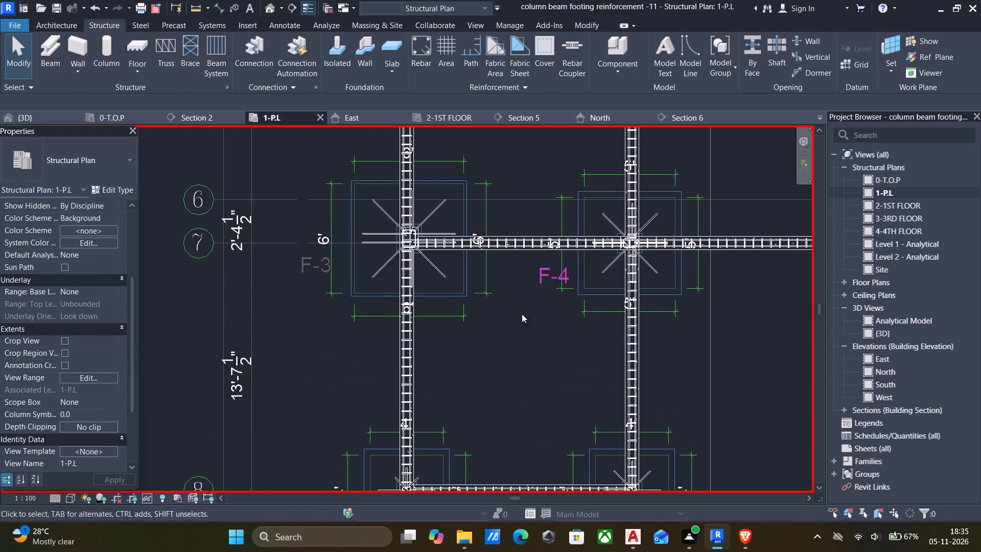
{"action": "middle_click_drag", "start_coordinate": [526, 299], "coordinate": [305, 302]}
{"action": "scroll", "coordinate": [615, 265], "scroll_direction": "up", "scroll_amount": 5}
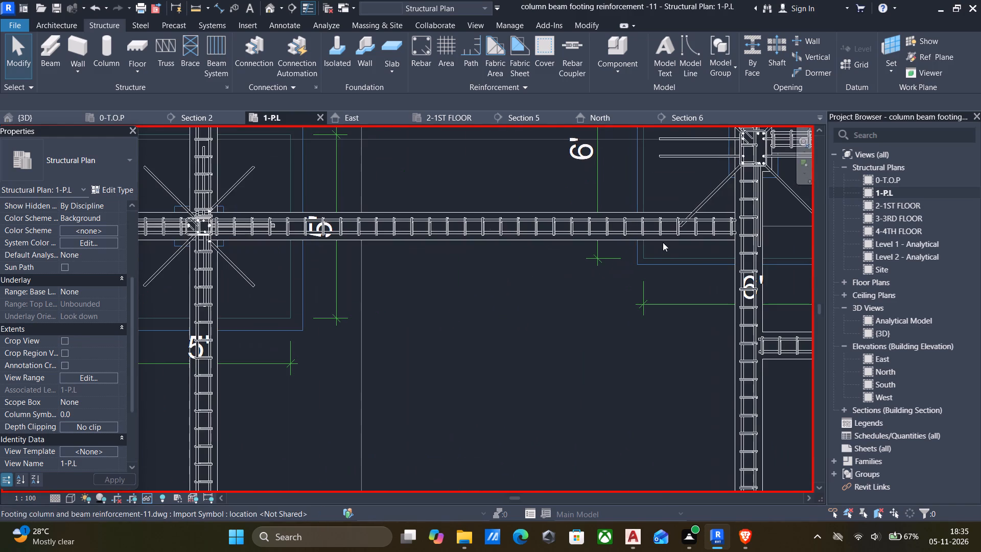
{"action": "scroll", "coordinate": [633, 240], "scroll_direction": "down", "scroll_amount": 7}
{"action": "middle_click_drag", "start_coordinate": [542, 260], "coordinate": [643, 269]}
{"action": "scroll", "coordinate": [405, 243], "scroll_direction": "up", "scroll_amount": 10}
{"action": "scroll", "coordinate": [454, 267], "scroll_direction": "up", "scroll_amount": 4}
{"action": "left_click", "coordinate": [446, 269]}
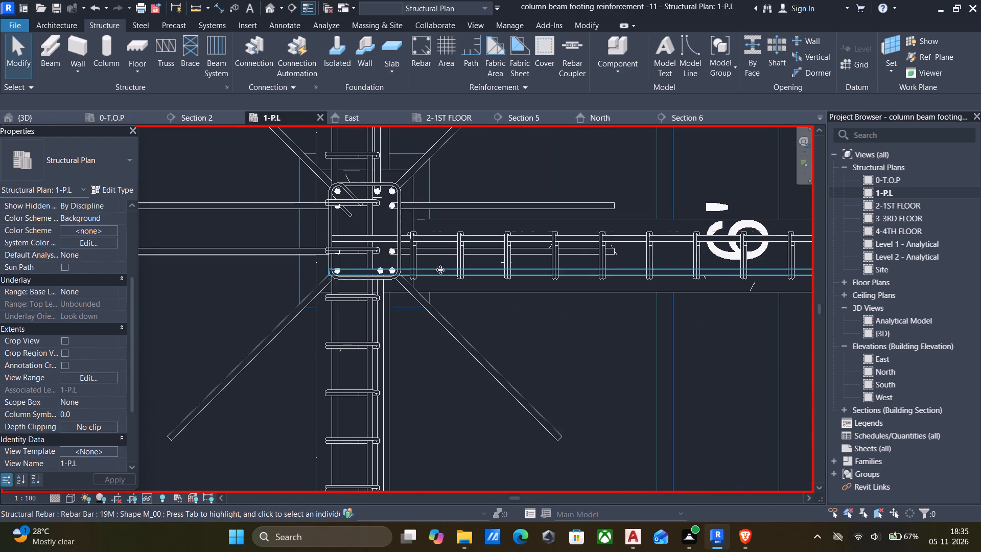
{"action": "scroll", "coordinate": [346, 269], "scroll_direction": "up", "scroll_amount": 8}
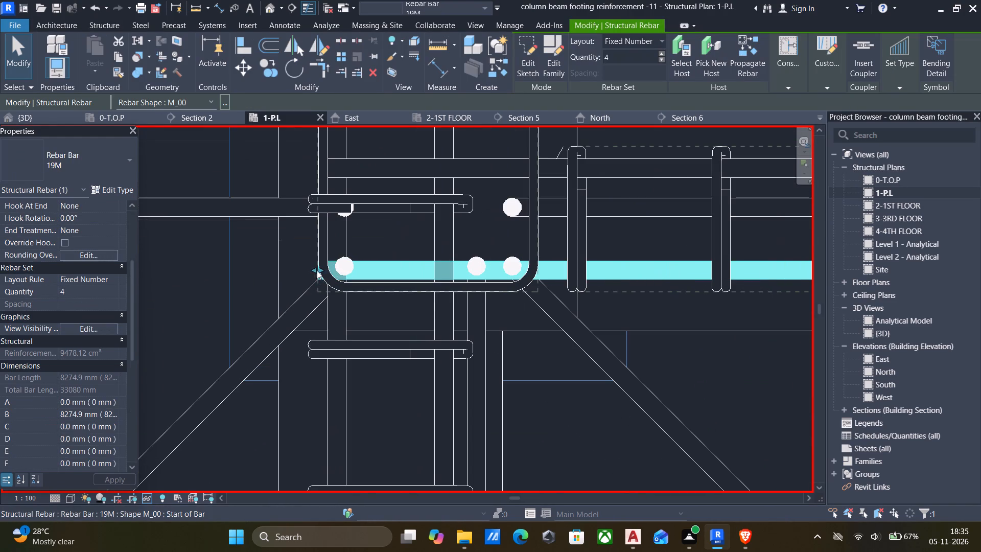
{"action": "left_click_drag", "start_coordinate": [318, 270], "coordinate": [571, 271]}
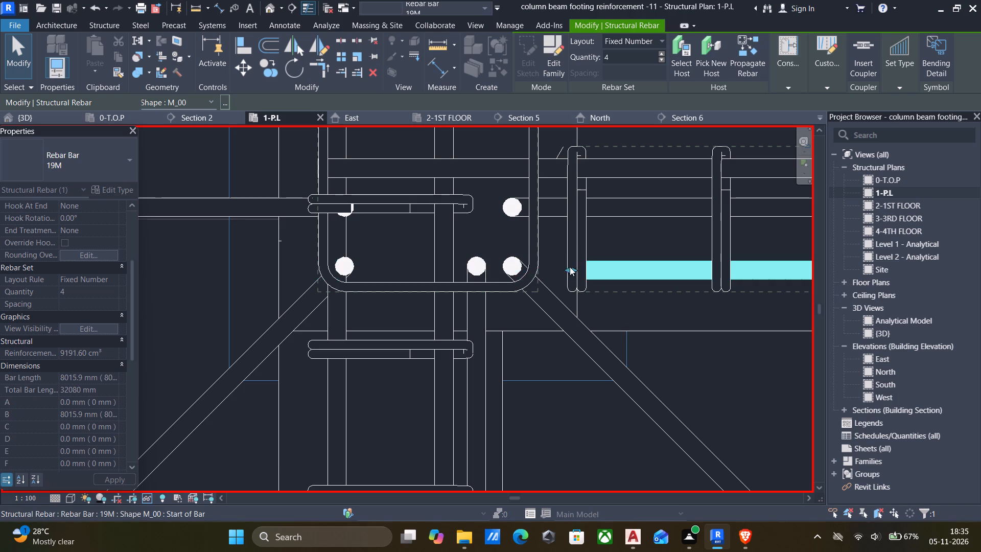
{"action": "scroll", "coordinate": [565, 267], "scroll_direction": "down", "scroll_amount": 7}
{"action": "left_click", "coordinate": [585, 223]}
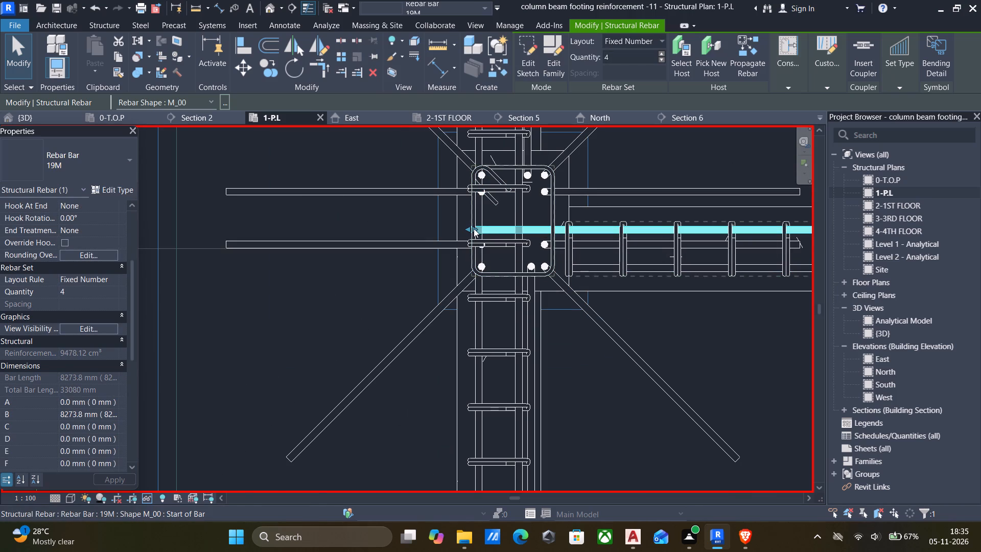
{"action": "left_click_drag", "start_coordinate": [474, 227], "coordinate": [564, 227]}
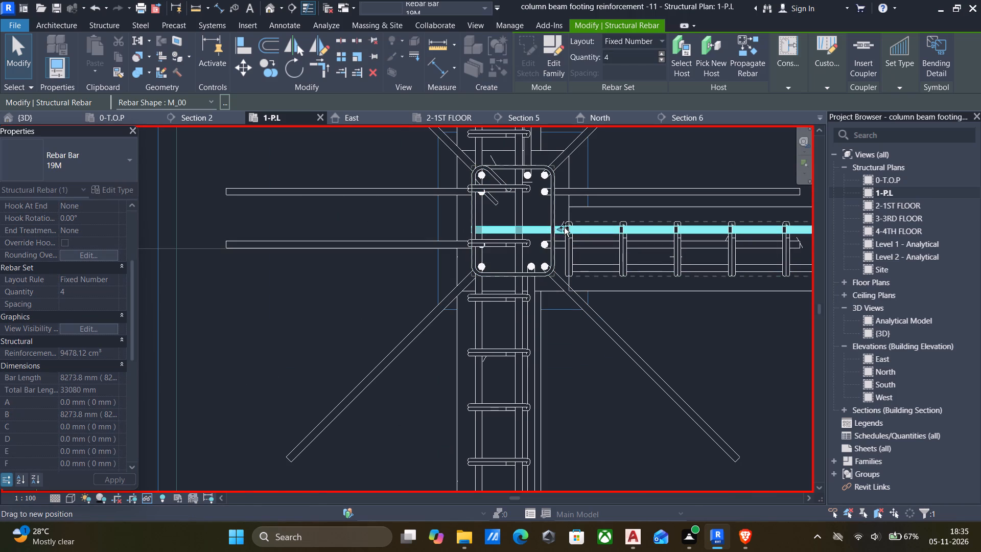
{"action": "left_click_drag", "start_coordinate": [564, 227], "coordinate": [568, 225]}
{"action": "left_click", "coordinate": [592, 244]}
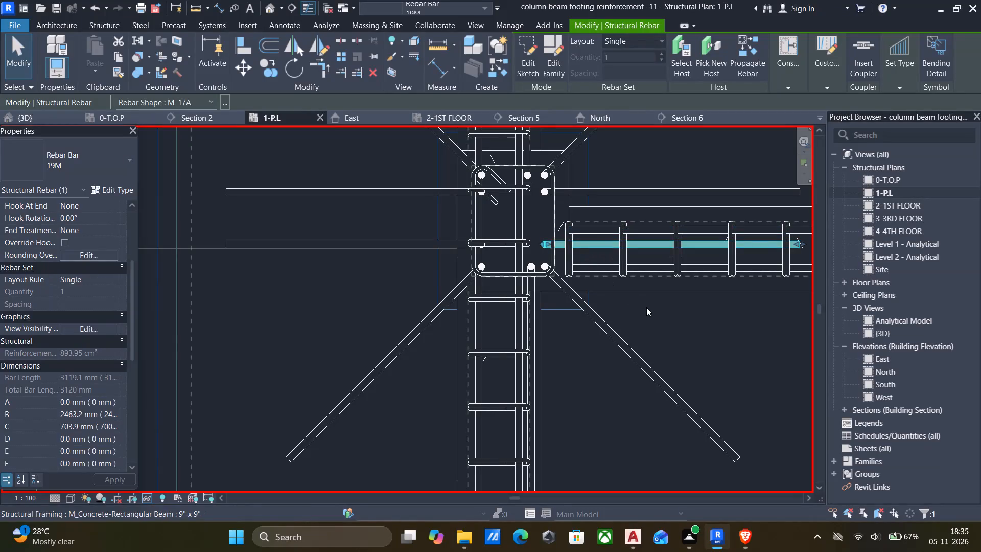
{"action": "left_click", "coordinate": [648, 309]}
Pull the west end of the grid 7 beam's 10M stirrup set slightly east, just inside the beam end at F-3.
{"action": "left_click", "coordinate": [626, 261]}
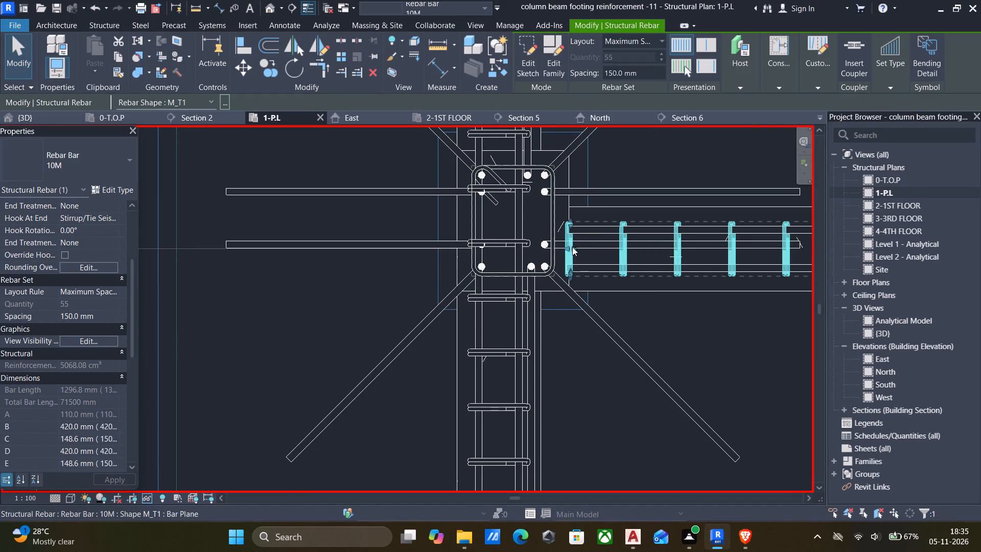
{"action": "left_click_drag", "start_coordinate": [572, 247], "coordinate": [580, 248]}
{"action": "left_click", "coordinate": [644, 321]}
Shorten the grid 5 beam's 19M bar sets at the western F-2 column's east face, the southern to about 3790 mm and the northern about 3783 mm.
{"action": "scroll", "coordinate": [634, 316], "scroll_direction": "down", "scroll_amount": 6}
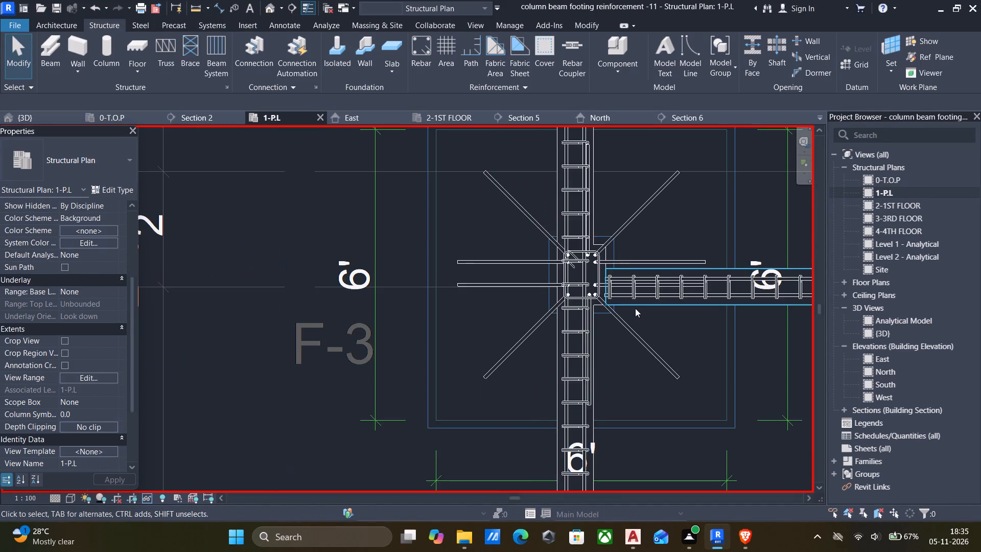
{"action": "middle_click_drag", "start_coordinate": [641, 308], "coordinate": [520, 318]}
{"action": "scroll", "coordinate": [531, 322], "scroll_direction": "down", "scroll_amount": 5}
{"action": "scroll", "coordinate": [573, 292], "scroll_direction": "down", "scroll_amount": 4}
{"action": "middle_click_drag", "start_coordinate": [573, 292], "coordinate": [573, 309]}
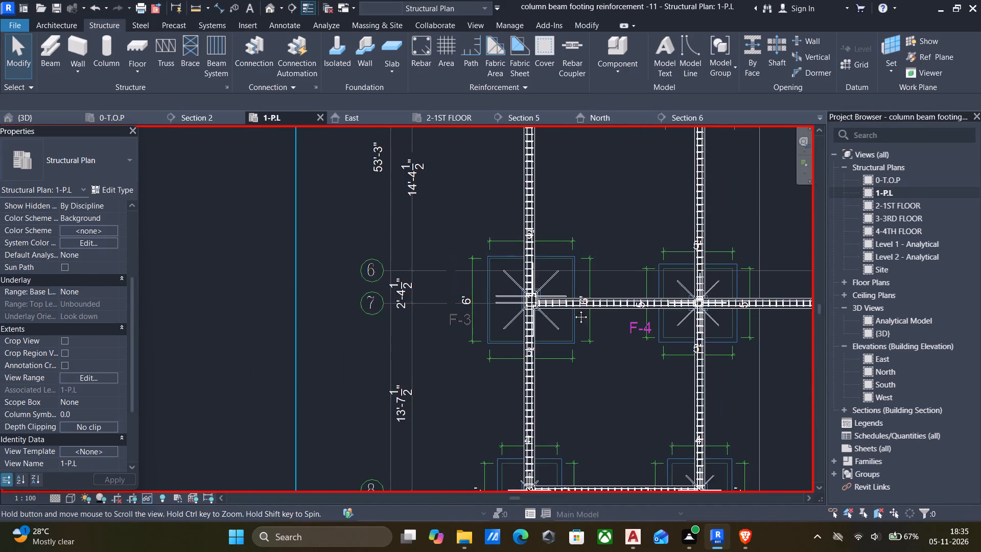
{"action": "middle_click_drag", "start_coordinate": [573, 309], "coordinate": [610, 397]}
{"action": "middle_click_drag", "start_coordinate": [570, 295], "coordinate": [565, 375]}
{"action": "scroll", "coordinate": [559, 255], "scroll_direction": "up", "scroll_amount": 5}
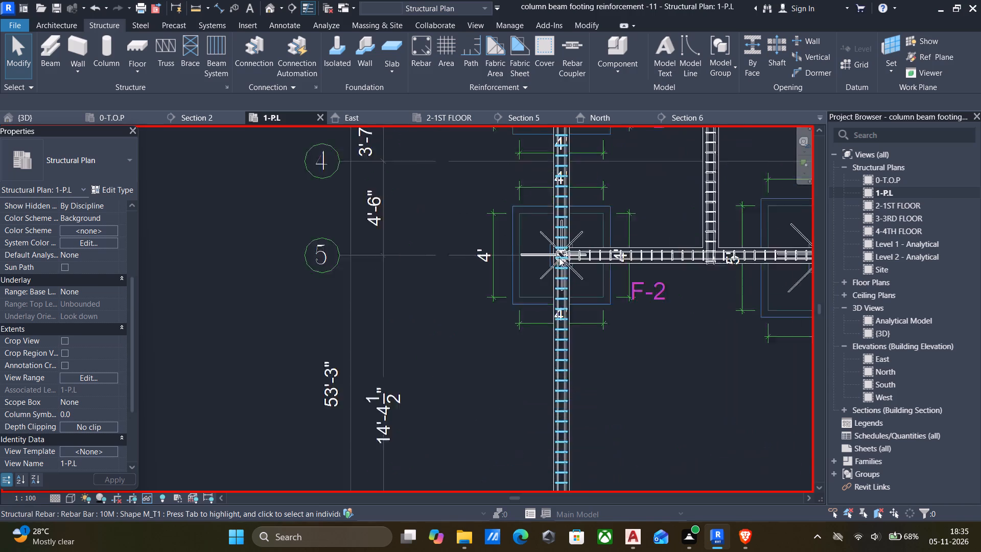
{"action": "scroll", "coordinate": [572, 262], "scroll_direction": "up", "scroll_amount": 11}
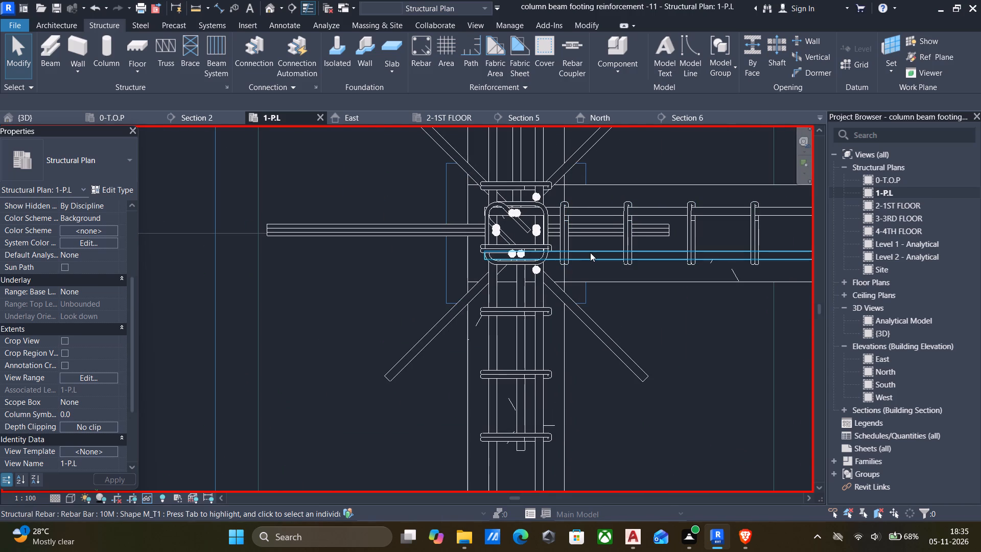
{"action": "left_click", "coordinate": [590, 252]}
{"action": "scroll", "coordinate": [486, 257], "scroll_direction": "up", "scroll_amount": 5}
{"action": "left_click_drag", "start_coordinate": [484, 252], "coordinate": [639, 249]}
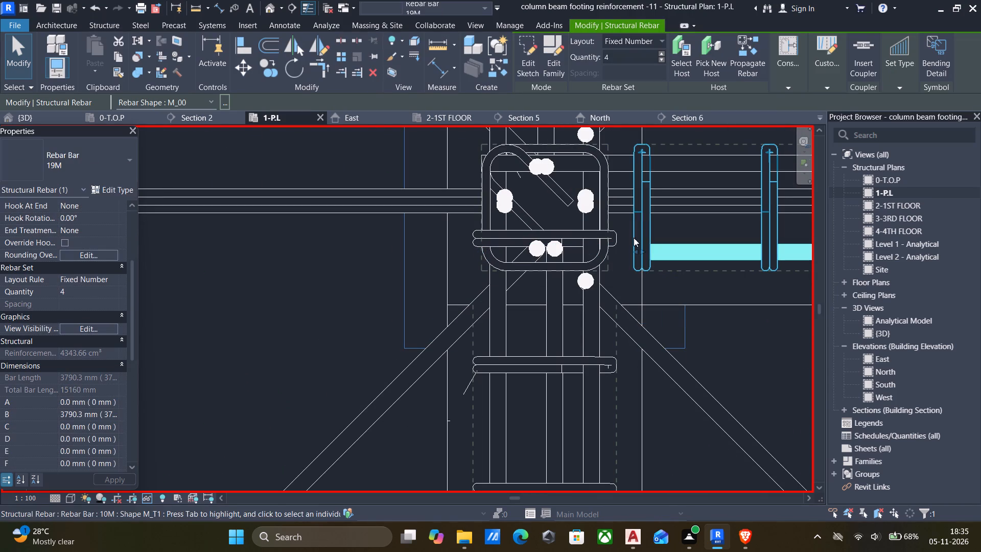
{"action": "scroll", "coordinate": [668, 170], "scroll_direction": "down", "scroll_amount": 5}
{"action": "left_click", "coordinate": [668, 171]}
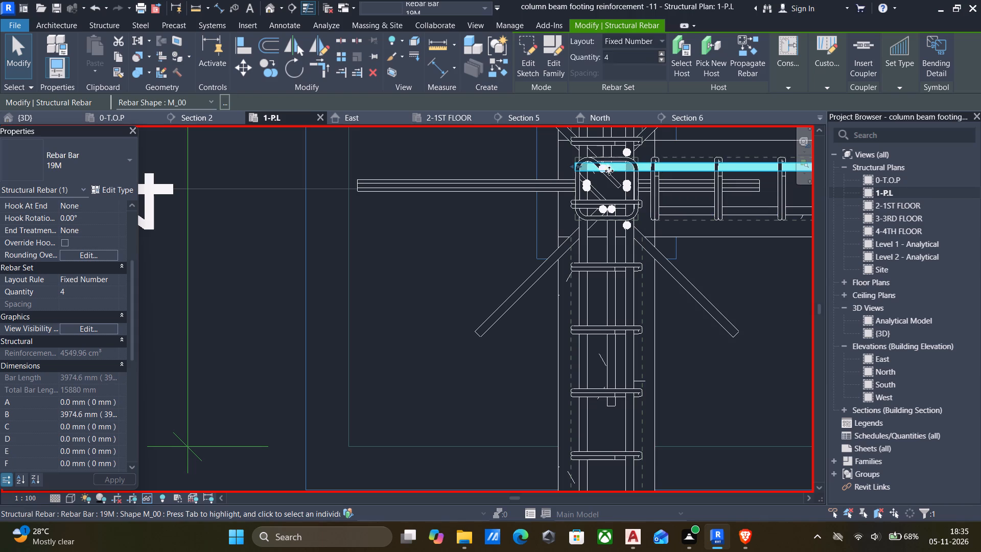
{"action": "left_click_drag", "start_coordinate": [579, 168], "coordinate": [658, 171]}
{"action": "left_click", "coordinate": [722, 266]}
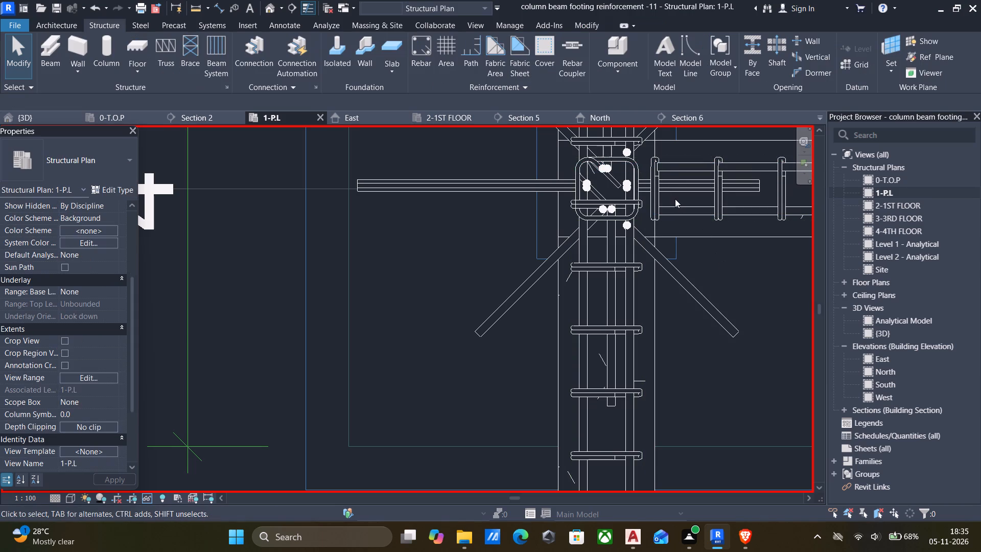
Extend the grid 5 beam's northern 19M bar set slightly west to the beam end at F-2, to about 3787 mm.
{"action": "scroll", "coordinate": [666, 209], "scroll_direction": "up", "scroll_amount": 3}
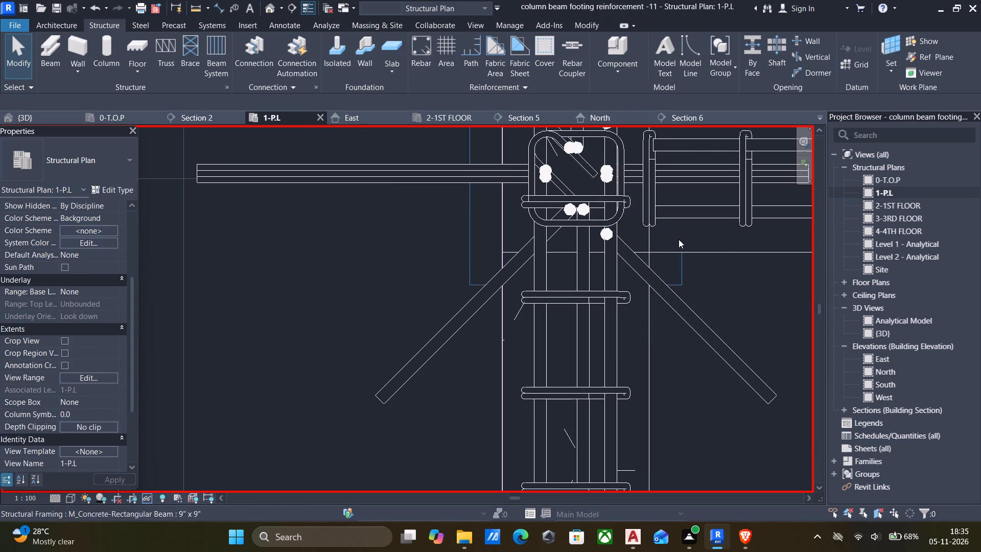
{"action": "middle_click_drag", "start_coordinate": [679, 245], "coordinate": [682, 266]}
{"action": "left_click", "coordinate": [684, 172]}
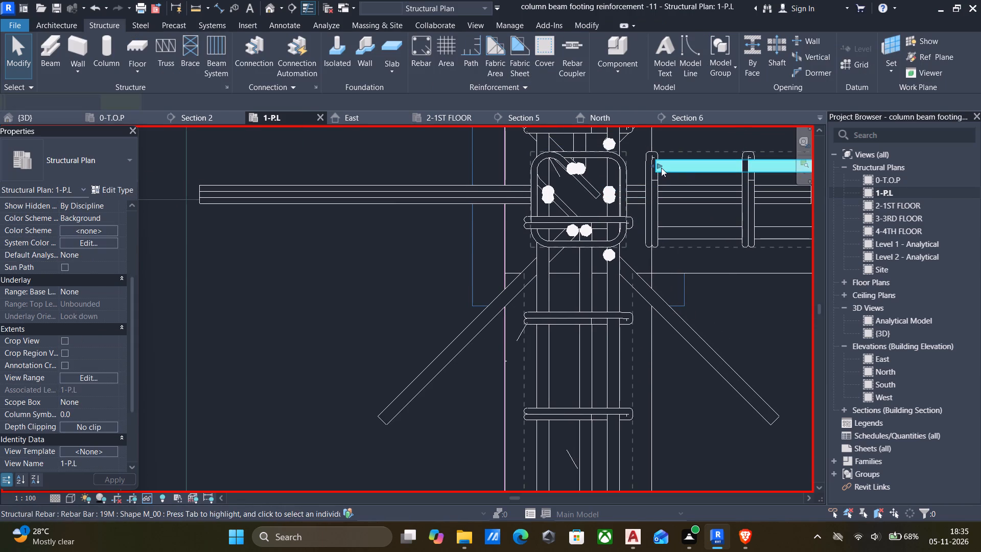
{"action": "scroll", "coordinate": [657, 165], "scroll_direction": "up", "scroll_amount": 5}
{"action": "left_click_drag", "start_coordinate": [652, 168], "coordinate": [648, 170]}
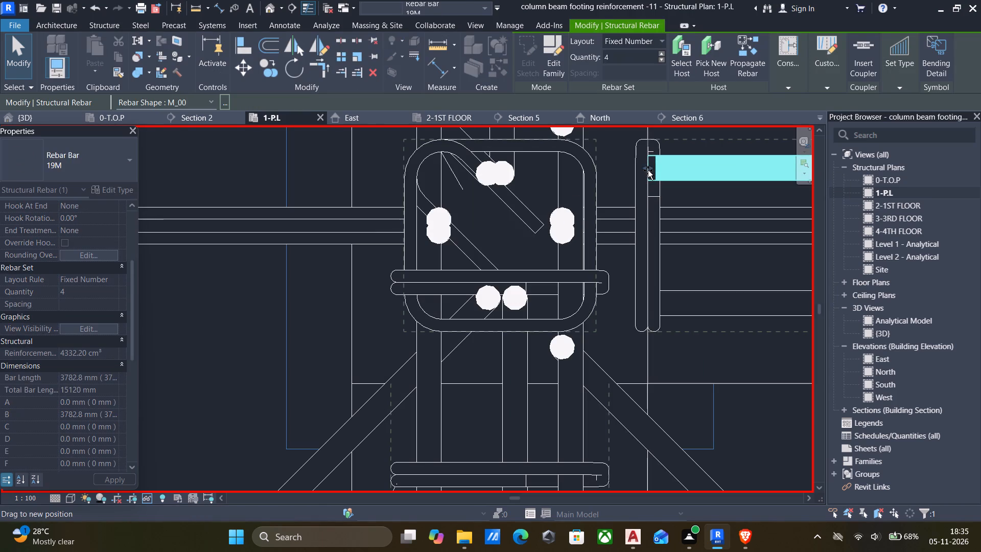
{"action": "left_click_drag", "start_coordinate": [648, 170], "coordinate": [646, 171]}
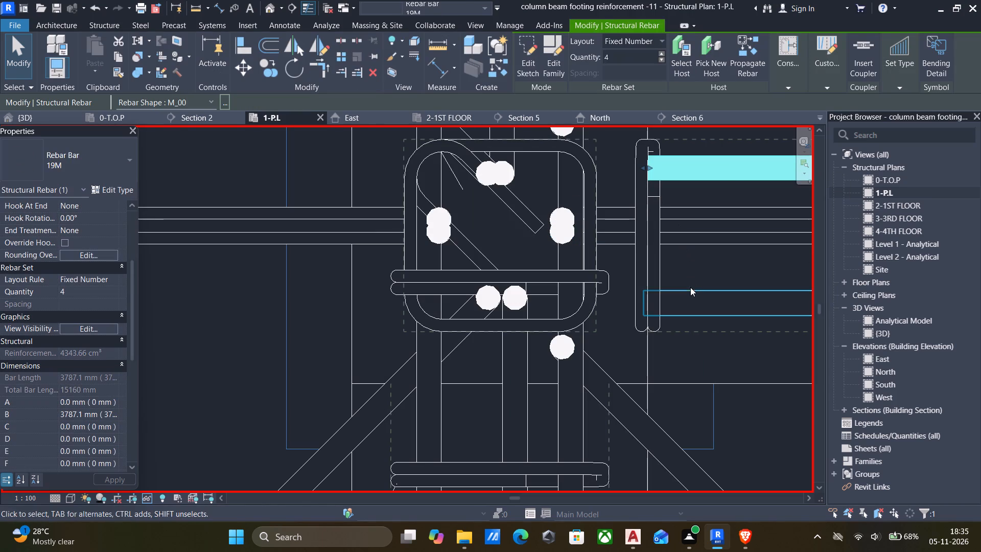
{"action": "left_click", "coordinate": [690, 287]}
Pull the west end of the grid 5 beam's 10M stirrup set slightly east, just inside the beam end at F-2.
{"action": "left_click", "coordinate": [648, 243]}
{"action": "scroll", "coordinate": [641, 241], "scroll_direction": "down", "scroll_amount": 5}
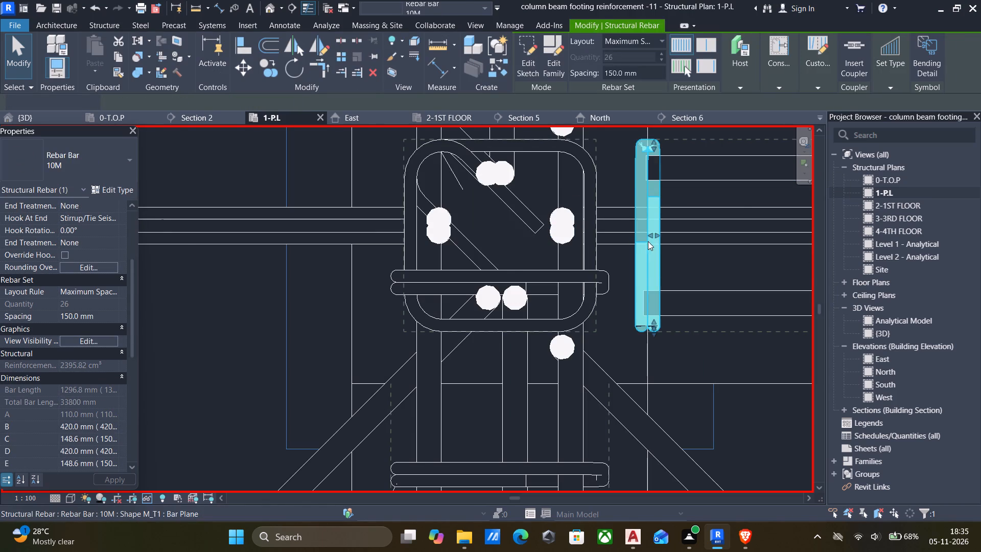
{"action": "left_click_drag", "start_coordinate": [651, 238], "coordinate": [659, 238]}
{"action": "left_click", "coordinate": [730, 342]}
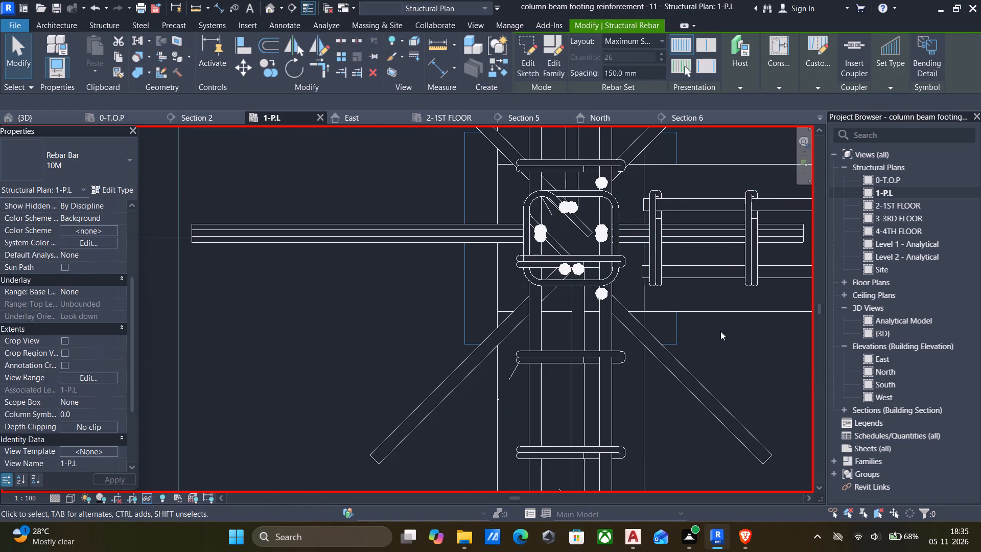
Shorten both 19M bar sets of the north-south beam meeting the grid 5 beam to just north of its stirrups, the western to about 2456 mm.
{"action": "scroll", "coordinate": [715, 326], "scroll_direction": "down", "scroll_amount": 7}
{"action": "middle_click_drag", "start_coordinate": [723, 312], "coordinate": [602, 399]}
{"action": "scroll", "coordinate": [602, 399], "scroll_direction": "up", "scroll_amount": 1}
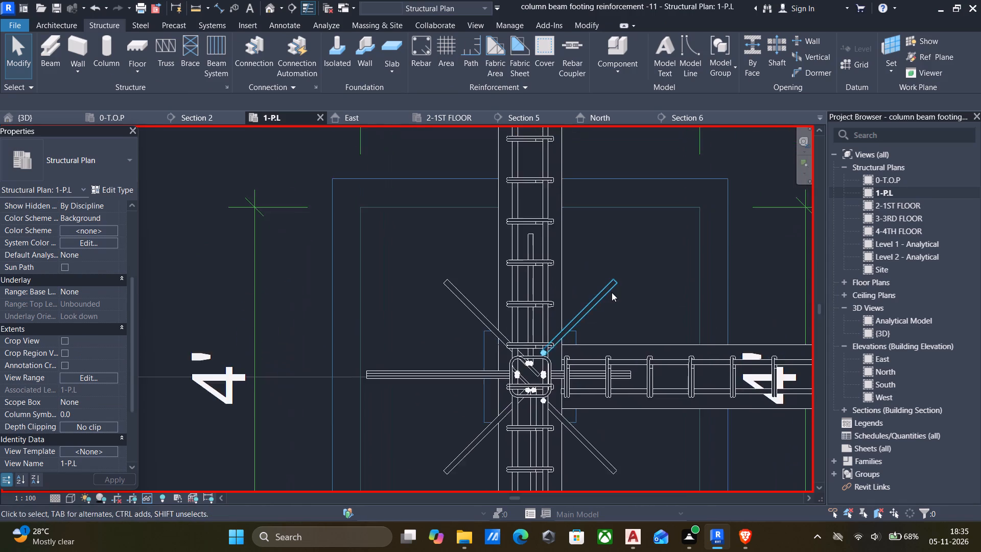
{"action": "scroll", "coordinate": [612, 291], "scroll_direction": "down", "scroll_amount": 4}
{"action": "middle_click_drag", "start_coordinate": [624, 293], "coordinate": [579, 325]}
{"action": "scroll", "coordinate": [556, 274], "scroll_direction": "down", "scroll_amount": 4}
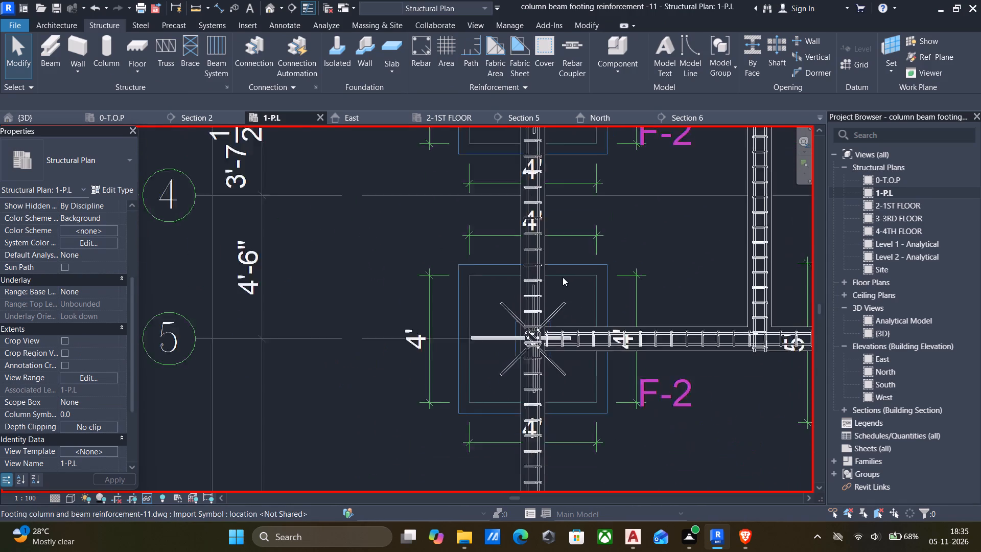
{"action": "middle_click_drag", "start_coordinate": [648, 315], "coordinate": [498, 307]}
{"action": "scroll", "coordinate": [615, 310], "scroll_direction": "up", "scroll_amount": 9}
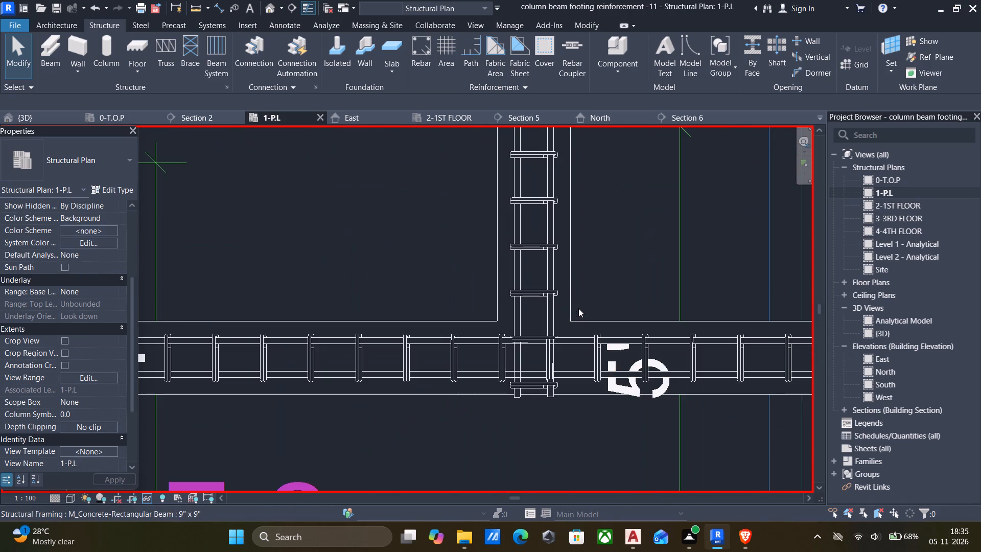
{"action": "left_click", "coordinate": [553, 312]}
{"action": "scroll", "coordinate": [562, 395], "scroll_direction": "up", "scroll_amount": 5}
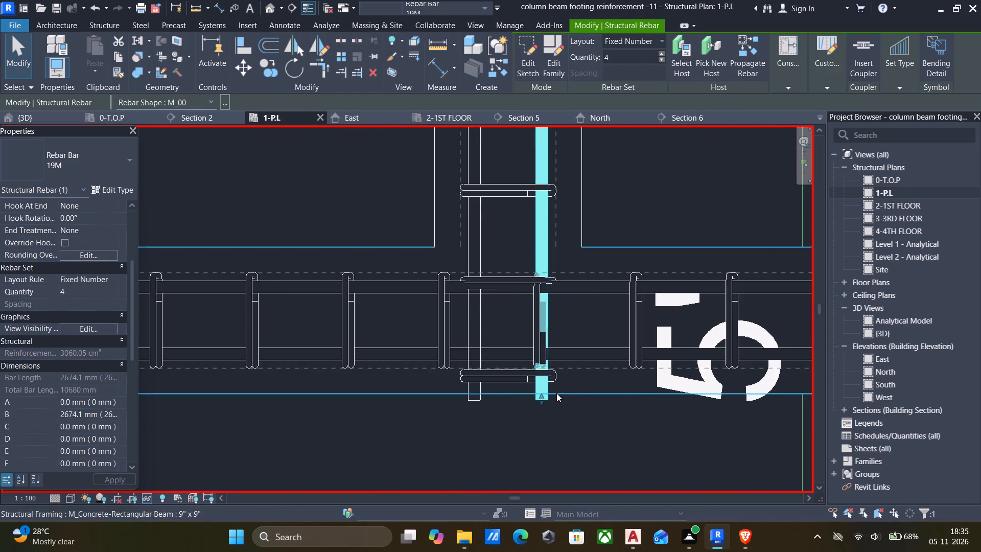
{"action": "left_click_drag", "start_coordinate": [540, 395], "coordinate": [533, 269]}
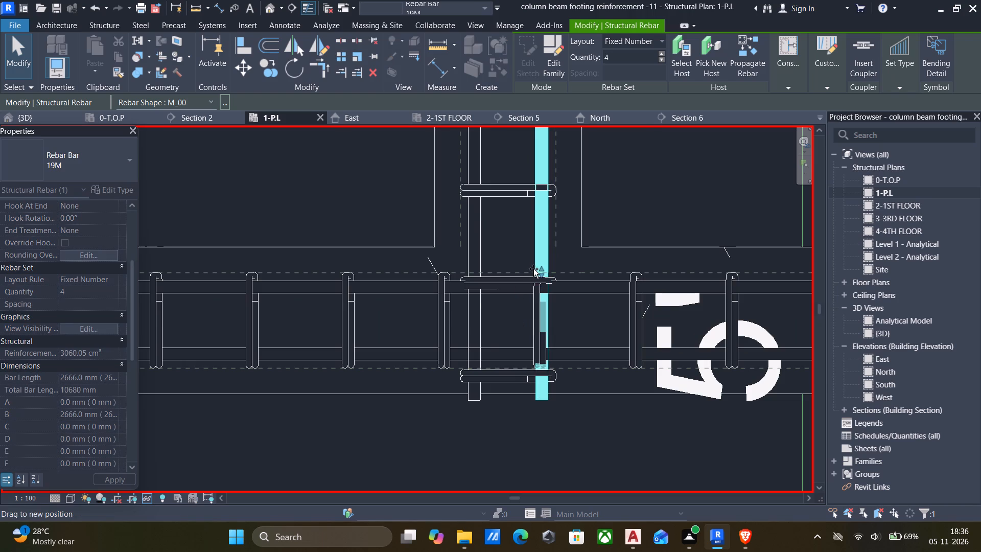
{"action": "left_click_drag", "start_coordinate": [533, 269], "coordinate": [538, 262]}
{"action": "left_click", "coordinate": [480, 326]}
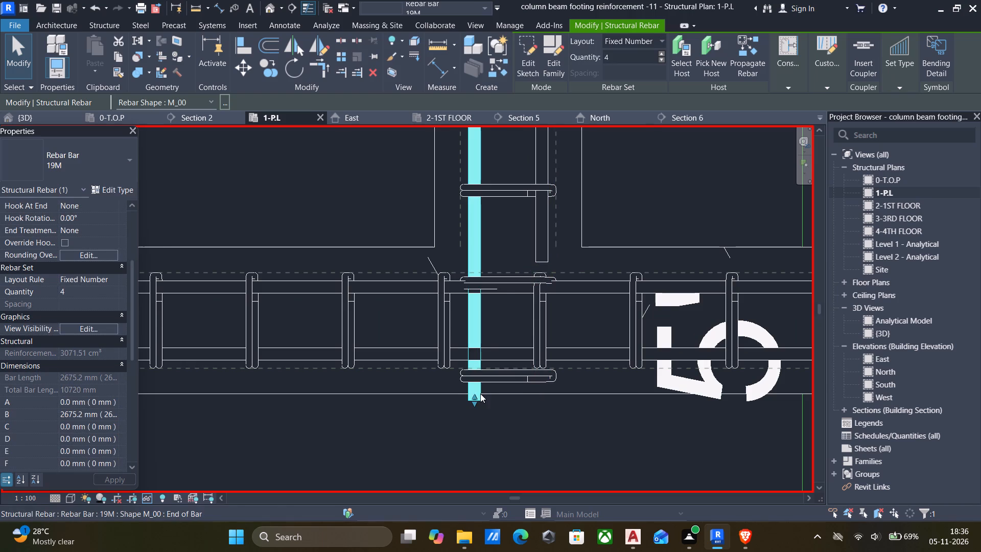
{"action": "left_click_drag", "start_coordinate": [473, 396], "coordinate": [481, 260]}
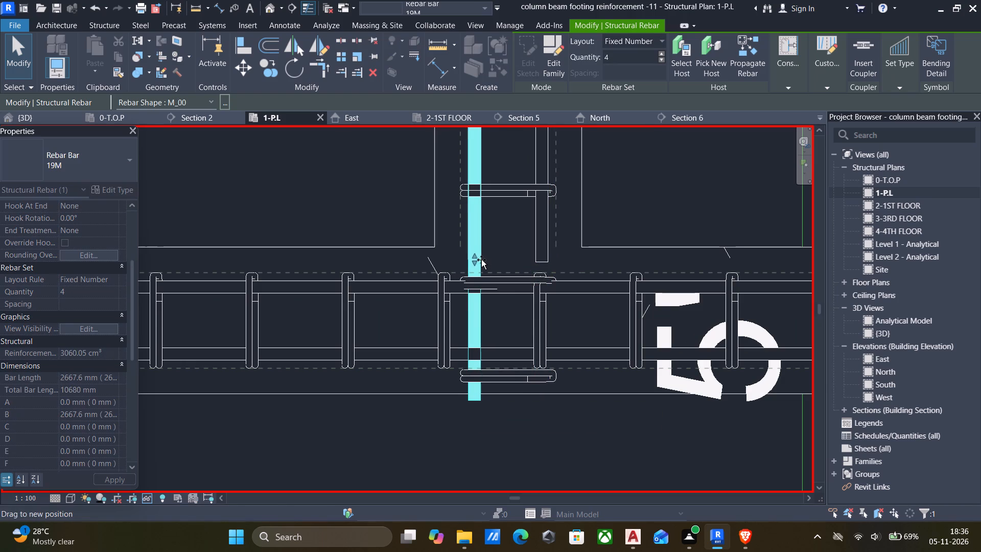
{"action": "left_click_drag", "start_coordinate": [481, 260], "coordinate": [480, 260]}
Pull the south end of the north-south beam's 10M stirrup set north, clear of the grid 5 beam's stirrups.
{"action": "scroll", "coordinate": [518, 234], "scroll_direction": "down", "scroll_amount": 4}
{"action": "middle_click_drag", "start_coordinate": [512, 262], "coordinate": [511, 282]}
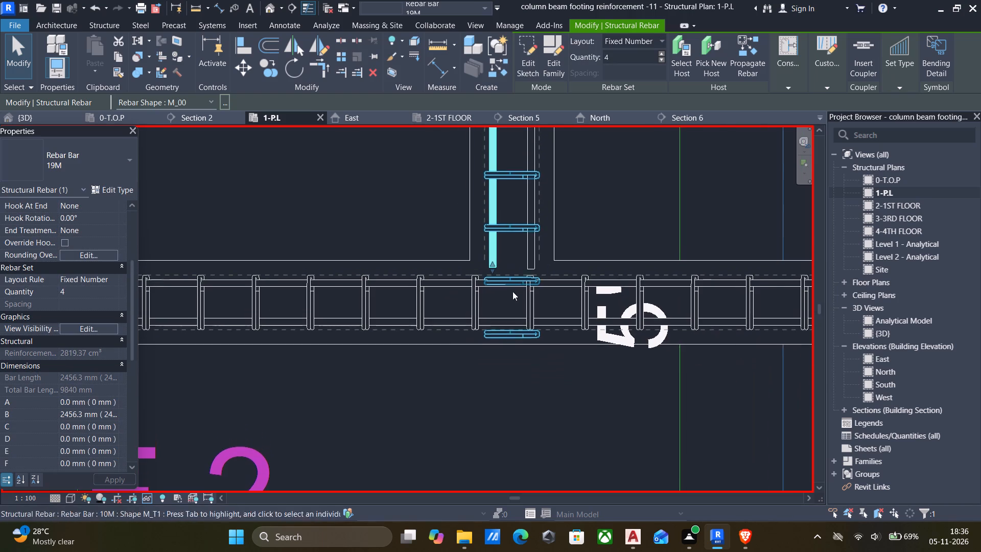
{"action": "left_click", "coordinate": [509, 232]}
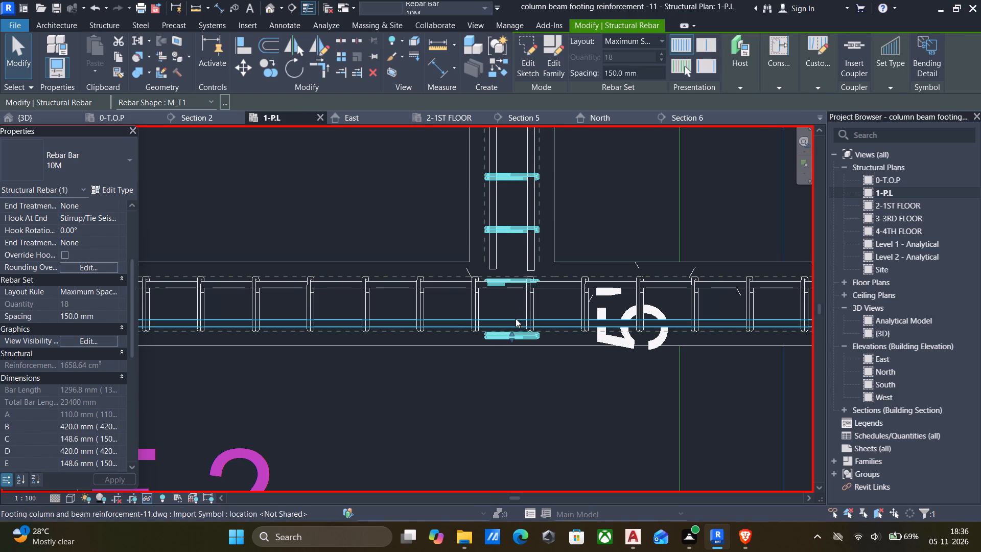
{"action": "left_click_drag", "start_coordinate": [511, 330], "coordinate": [511, 256]}
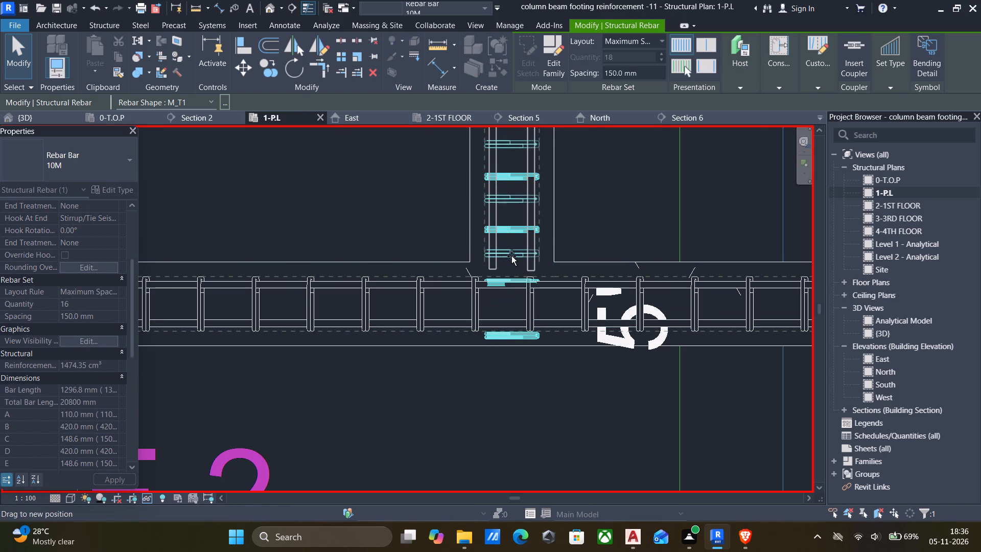
{"action": "left_click_drag", "start_coordinate": [511, 256], "coordinate": [511, 260]}
{"action": "scroll", "coordinate": [595, 235], "scroll_direction": "down", "scroll_amount": 5}
{"action": "left_click", "coordinate": [608, 228]}
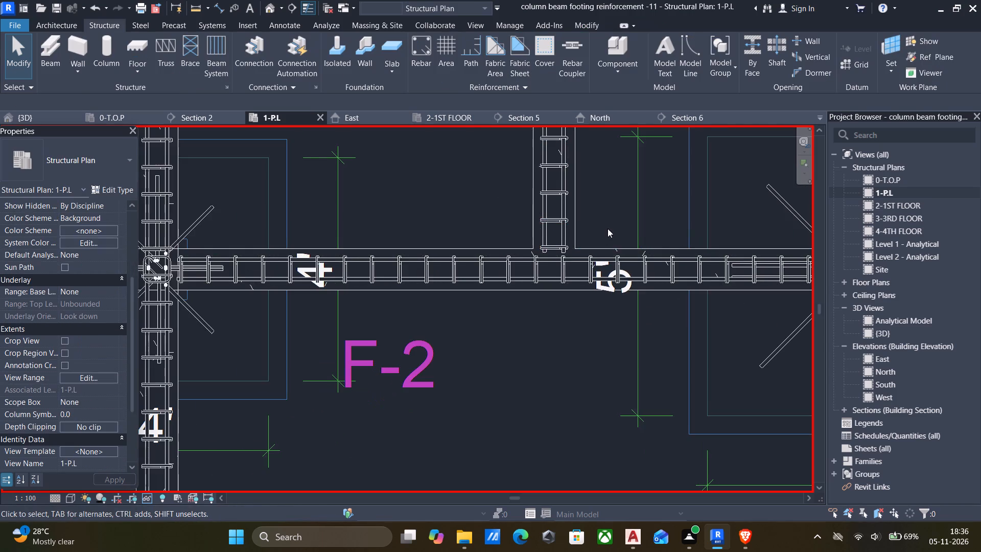
Pull the south end of the north-south beam's 10M stirrup set north to the north face of the grid 3 F-1 column.
{"action": "middle_click_drag", "start_coordinate": [608, 229], "coordinate": [586, 344]}
{"action": "scroll", "coordinate": [588, 346], "scroll_direction": "down", "scroll_amount": 2}
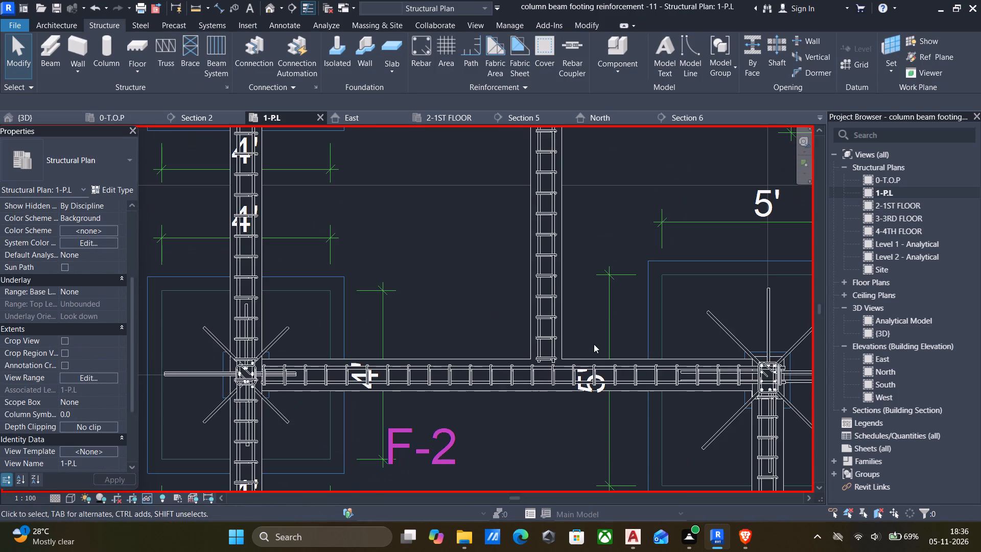
{"action": "scroll", "coordinate": [584, 336], "scroll_direction": "down", "scroll_amount": 3}
{"action": "middle_click_drag", "start_coordinate": [587, 333], "coordinate": [547, 369]}
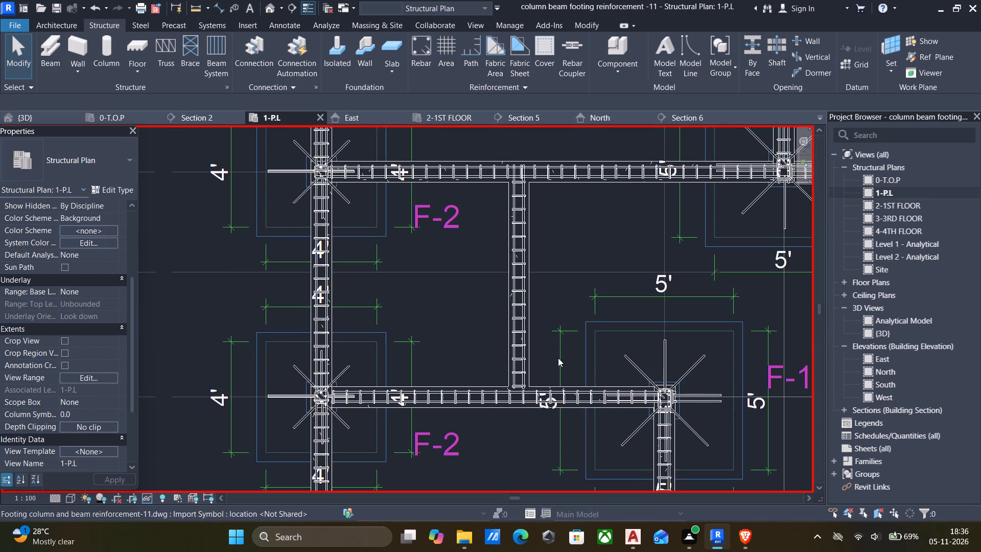
{"action": "scroll", "coordinate": [520, 162], "scroll_direction": "up", "scroll_amount": 9}
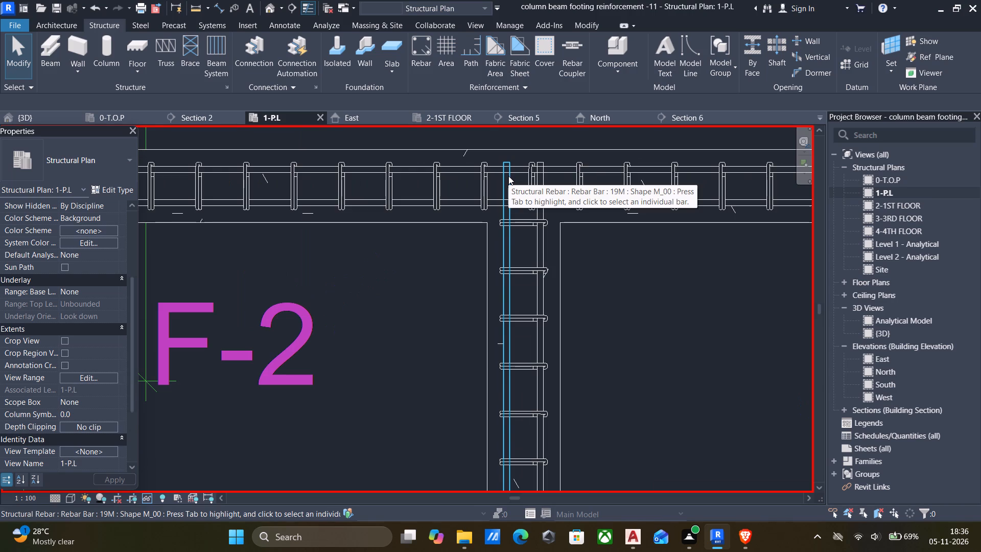
{"action": "scroll", "coordinate": [508, 176], "scroll_direction": "down", "scroll_amount": 6}
{"action": "middle_click_drag", "start_coordinate": [596, 199], "coordinate": [596, 199]}
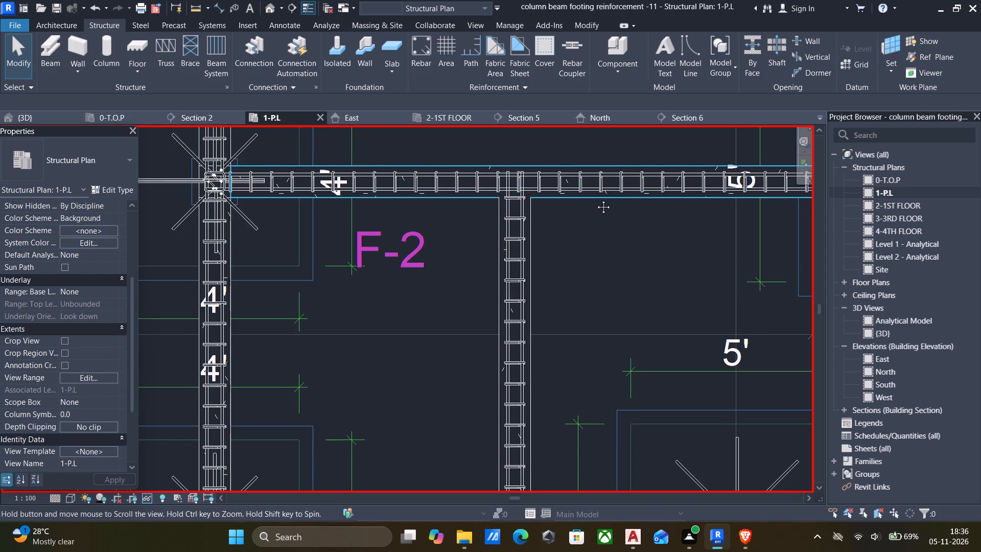
{"action": "middle_click_drag", "start_coordinate": [596, 199], "coordinate": [486, 204]}
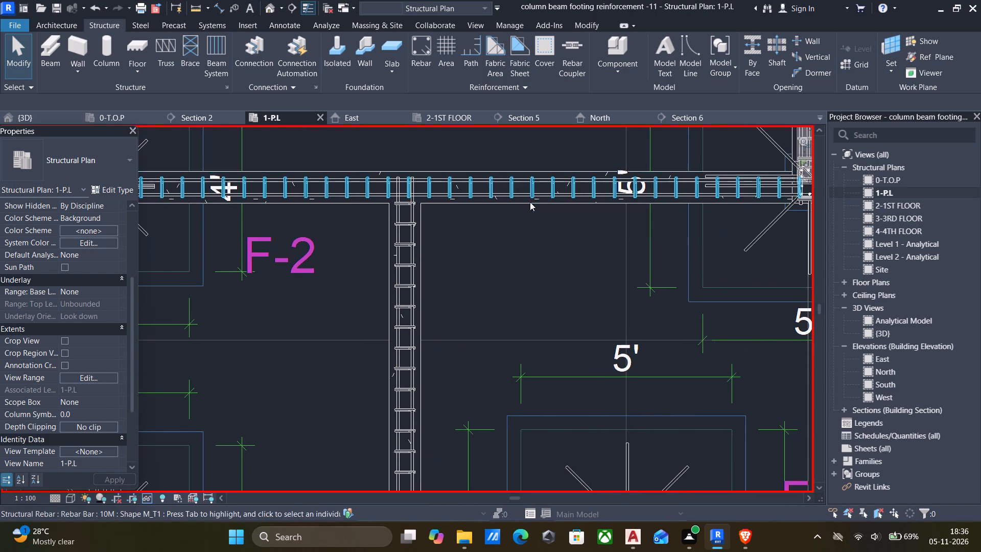
{"action": "scroll", "coordinate": [630, 222], "scroll_direction": "down", "scroll_amount": 3}
{"action": "middle_click_drag", "start_coordinate": [728, 205], "coordinate": [617, 215]}
{"action": "scroll", "coordinate": [672, 210], "scroll_direction": "up", "scroll_amount": 6}
{"action": "scroll", "coordinate": [719, 237], "scroll_direction": "down", "scroll_amount": 5}
{"action": "scroll", "coordinate": [655, 183], "scroll_direction": "up", "scroll_amount": 4}
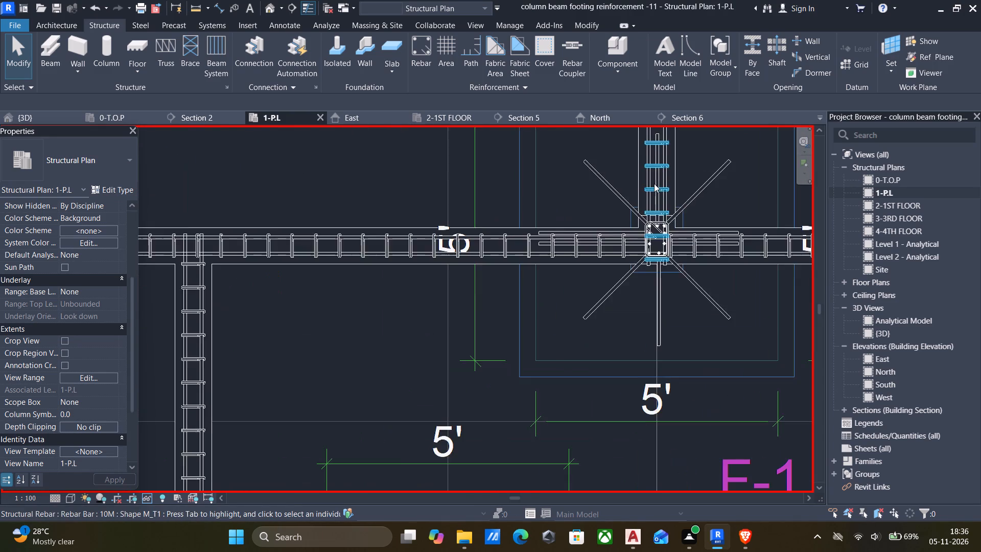
{"action": "scroll", "coordinate": [649, 199], "scroll_direction": "up", "scroll_amount": 5}
{"action": "left_click", "coordinate": [658, 228]}
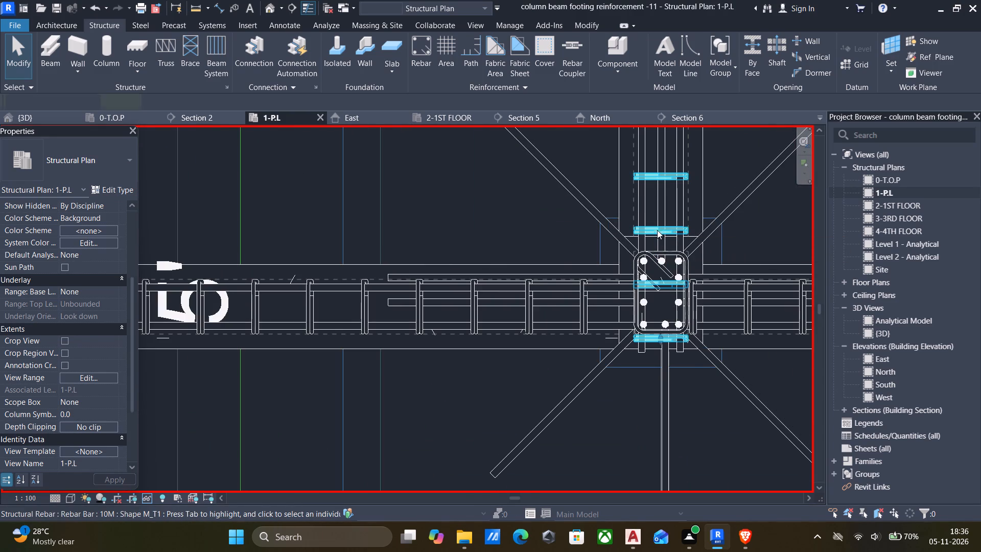
{"action": "left_click_drag", "start_coordinate": [659, 336], "coordinate": [658, 252]}
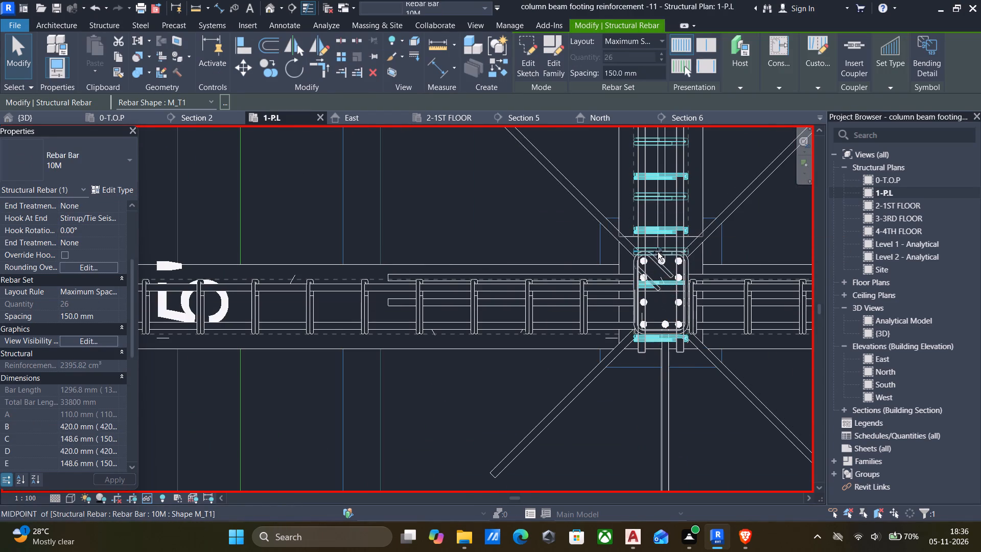
{"action": "left_click_drag", "start_coordinate": [658, 252], "coordinate": [657, 244]}
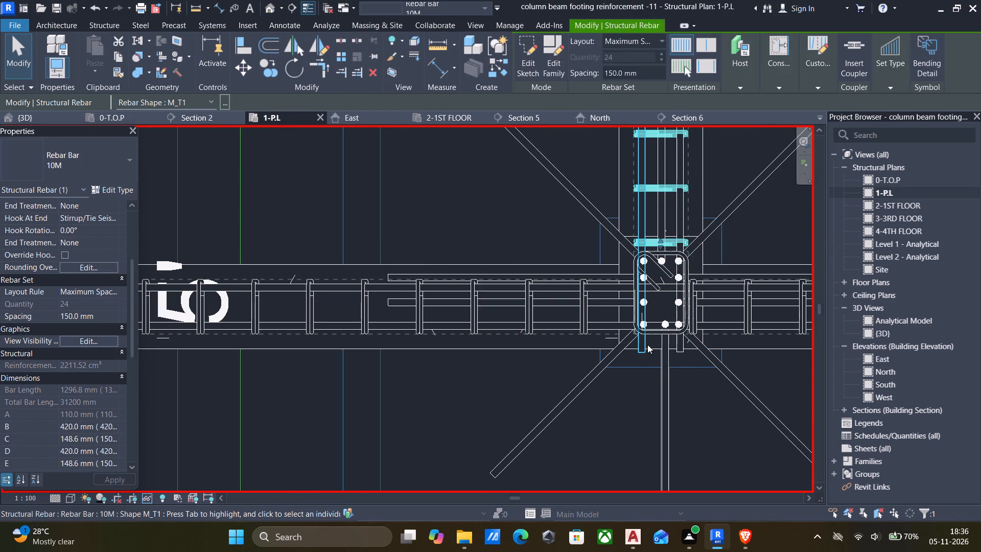
Shorten both 19M bar sets of the north-south beam to end inside the grid 3 F-1 column, the eastern to about 3873 mm.
{"action": "left_click", "coordinate": [647, 346]}
{"action": "left_click_drag", "start_coordinate": [642, 349], "coordinate": [641, 333]}
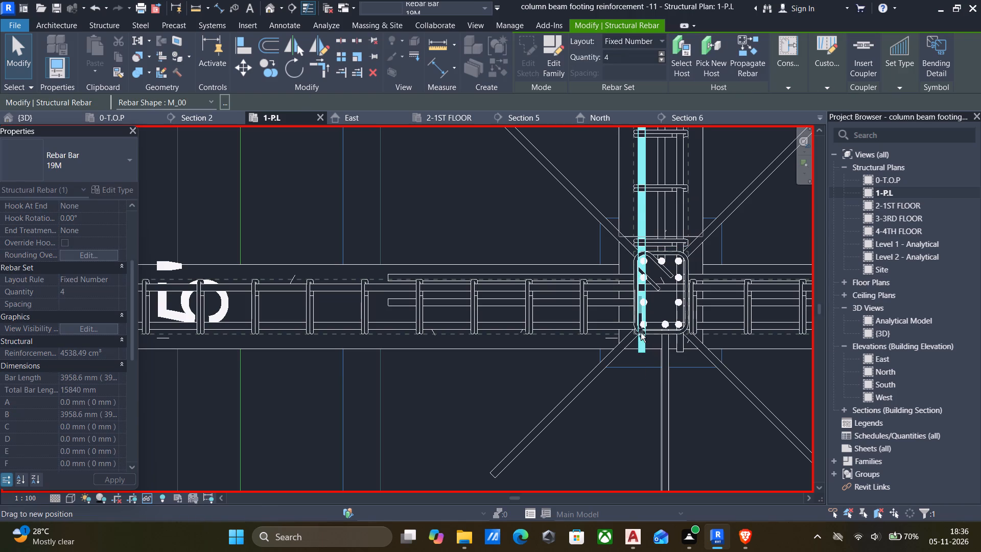
{"action": "left_click_drag", "start_coordinate": [641, 333], "coordinate": [640, 314]}
{"action": "left_click", "coordinate": [681, 349]}
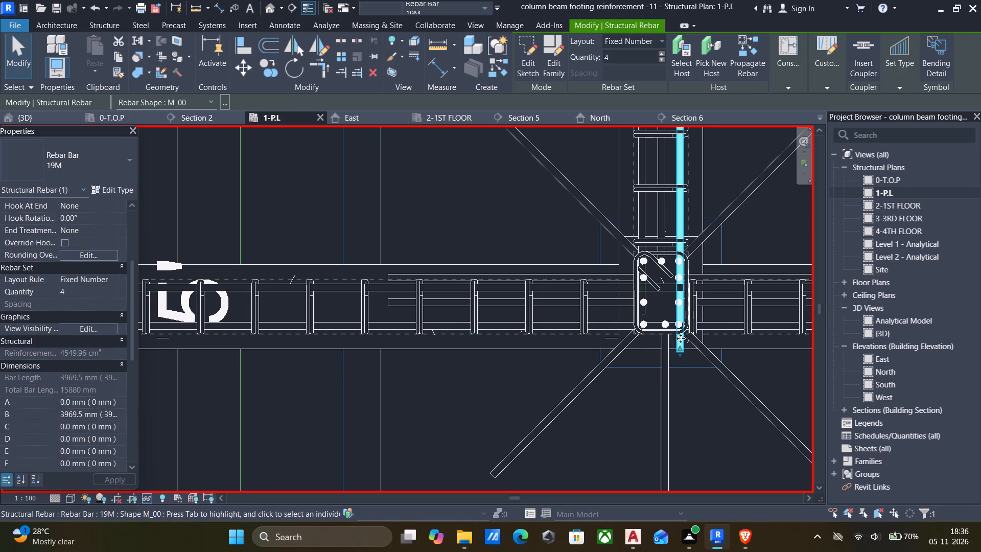
{"action": "left_click_drag", "start_coordinate": [681, 347], "coordinate": [681, 316]}
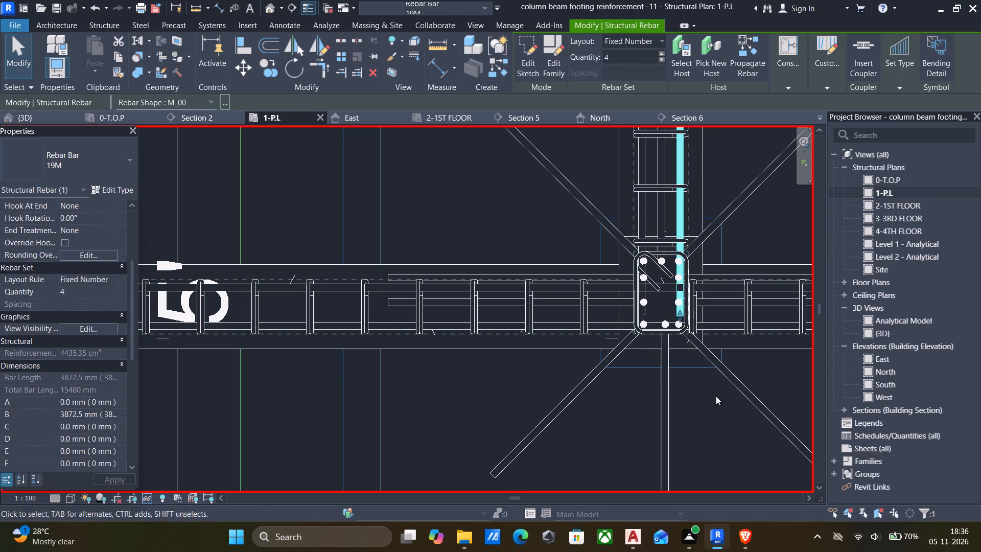
{"action": "left_click_drag", "start_coordinate": [714, 398], "coordinate": [712, 393]}
Pull the east end of the short grid 2 beam's 10M stirrup set west, clear of the crossing north-south beam's bars.
{"action": "scroll", "coordinate": [678, 351], "scroll_direction": "down", "scroll_amount": 12}
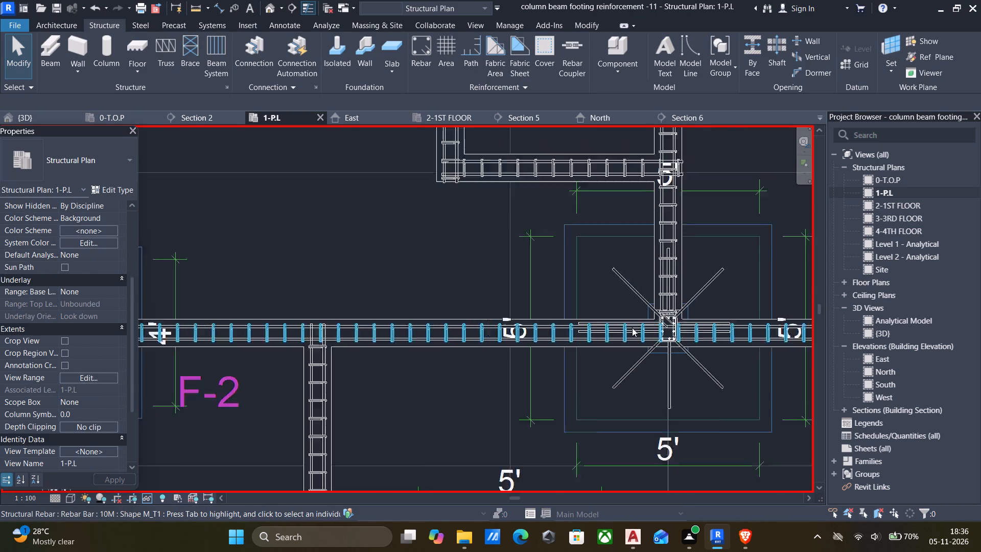
{"action": "middle_click_drag", "start_coordinate": [536, 323], "coordinate": [629, 327]}
{"action": "scroll", "coordinate": [447, 317], "scroll_direction": "up", "scroll_amount": 5}
{"action": "scroll", "coordinate": [377, 355], "scroll_direction": "up", "scroll_amount": 5}
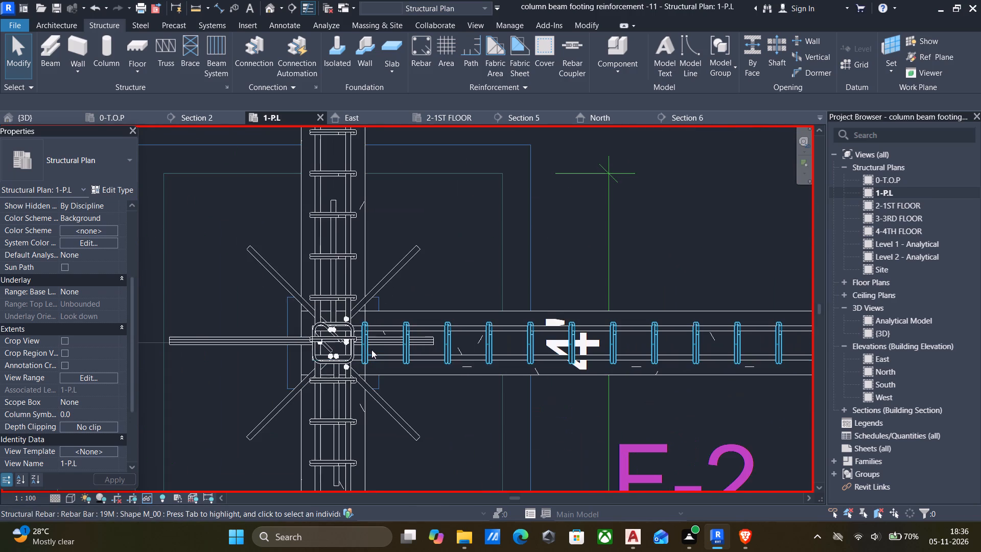
{"action": "scroll", "coordinate": [394, 311], "scroll_direction": "down", "scroll_amount": 7}
{"action": "scroll", "coordinate": [458, 311], "scroll_direction": "down", "scroll_amount": 7}
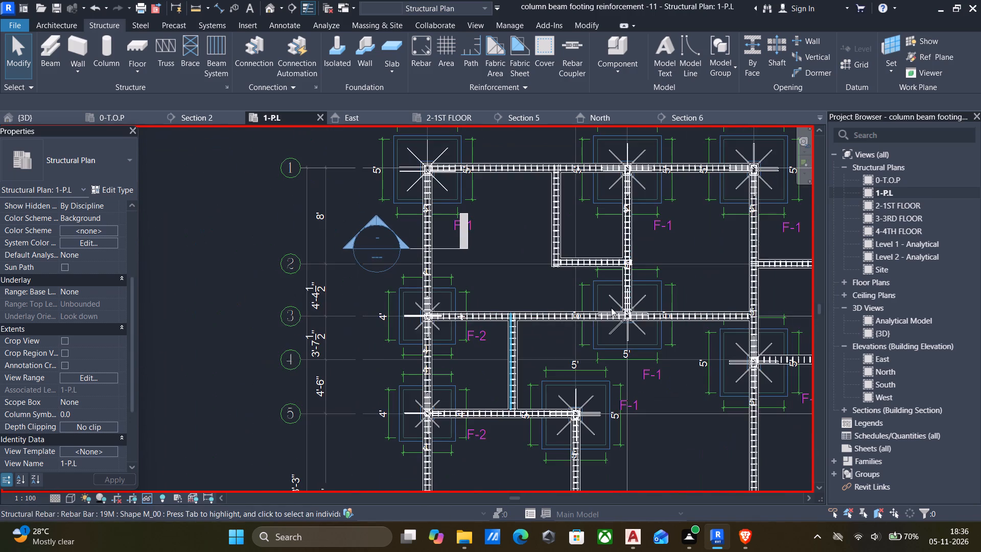
{"action": "scroll", "coordinate": [625, 269], "scroll_direction": "up", "scroll_amount": 17}
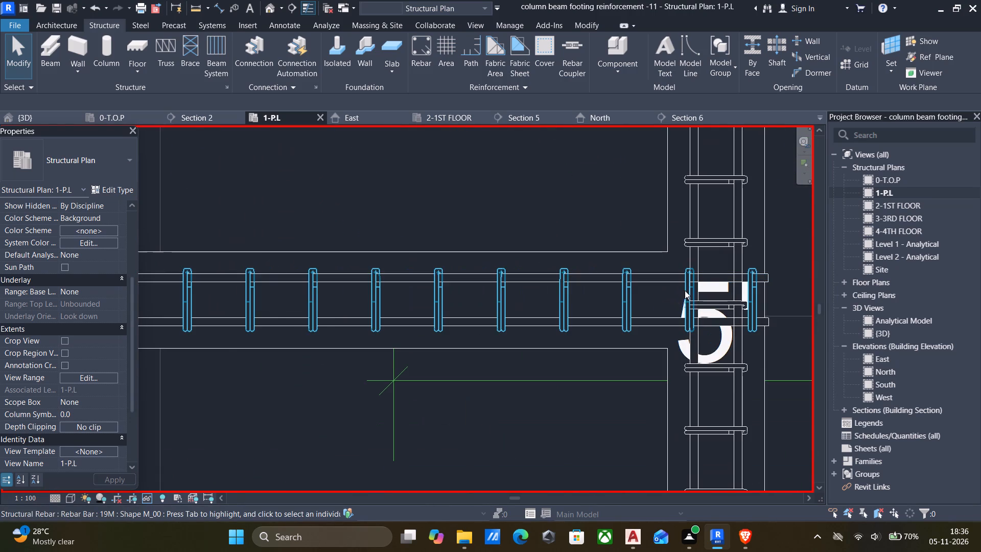
{"action": "left_click", "coordinate": [685, 292]}
{"action": "left_click_drag", "start_coordinate": [749, 297], "coordinate": [704, 296]}
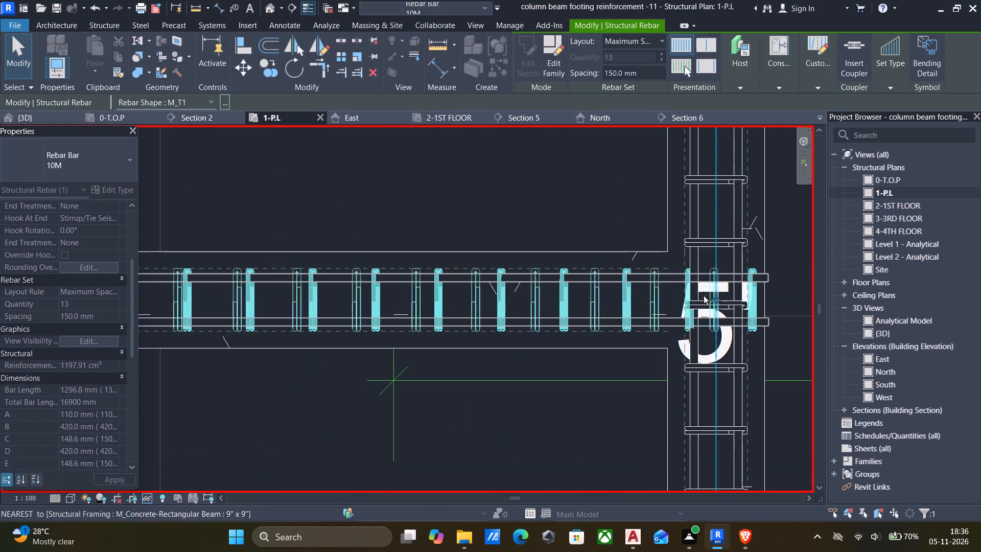
{"action": "left_click_drag", "start_coordinate": [704, 296], "coordinate": [677, 294]}
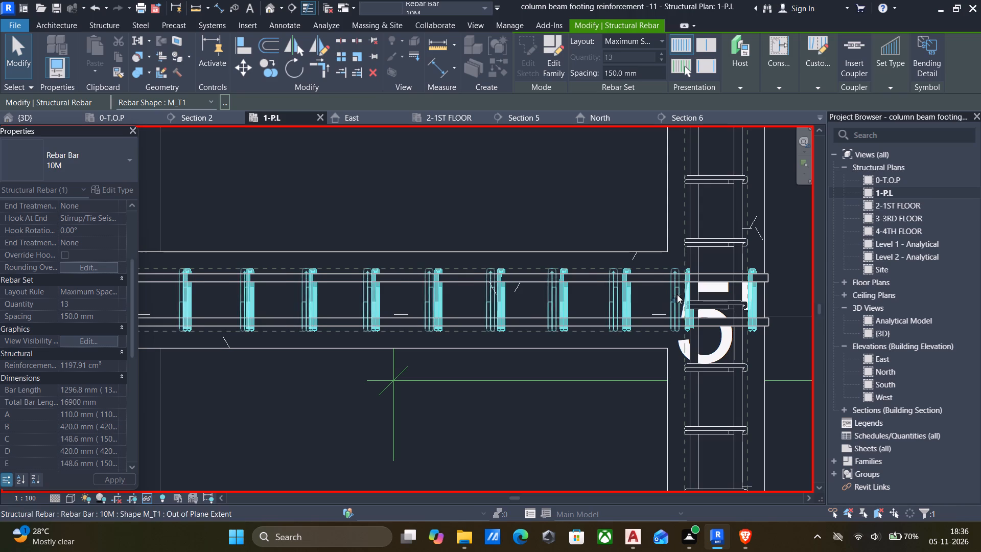
Shorten the east ends of both 19M bar sets in the grid 2 beam at the north-south beam, to about 1958 mm.
{"action": "left_click", "coordinate": [749, 280]}
{"action": "left_click_drag", "start_coordinate": [764, 277], "coordinate": [757, 278]}
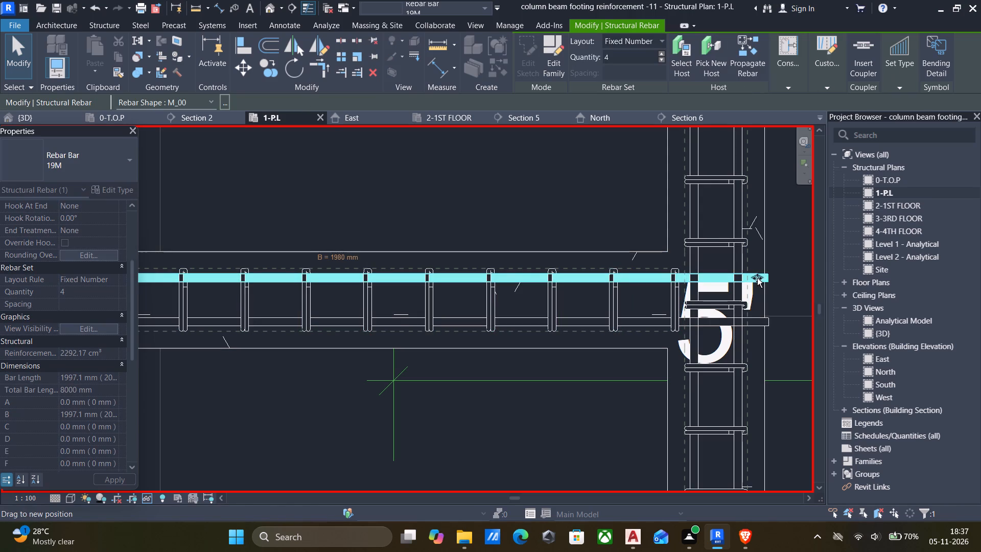
{"action": "left_click_drag", "start_coordinate": [757, 278], "coordinate": [746, 279]}
{"action": "left_click", "coordinate": [758, 317]}
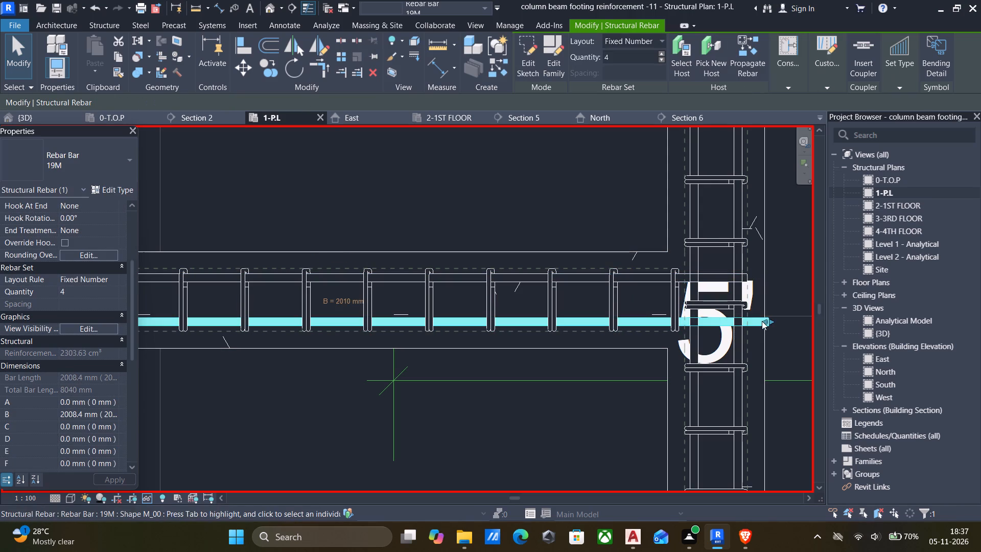
{"action": "left_click_drag", "start_coordinate": [763, 321], "coordinate": [745, 318]}
Shorten the west ends of the grid 2 beam's 19M bar sets at the corner junction, northern to about 1868 mm, southern to about 1872 mm.
{"action": "scroll", "coordinate": [703, 320], "scroll_direction": "down", "scroll_amount": 7}
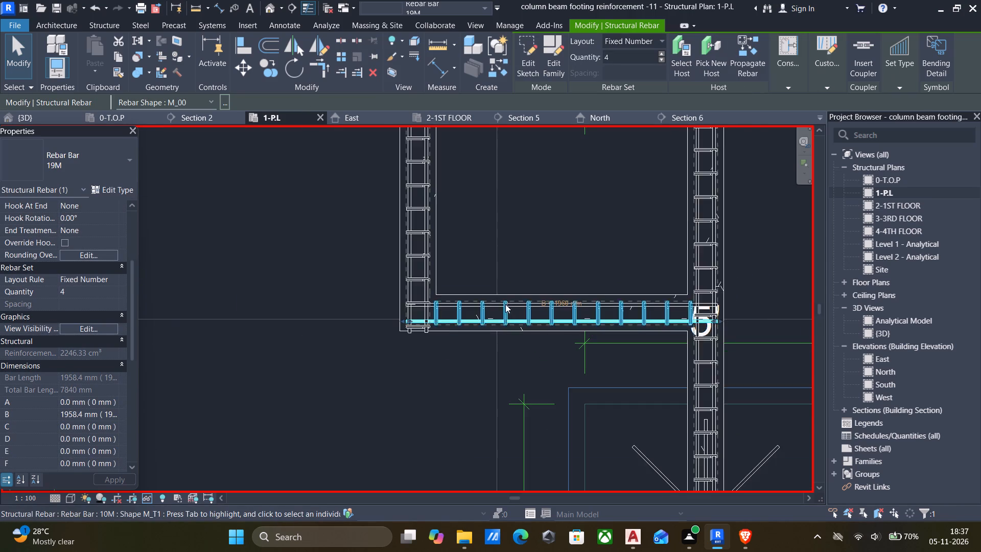
{"action": "scroll", "coordinate": [449, 304], "scroll_direction": "up", "scroll_amount": 8}
{"action": "left_click", "coordinate": [447, 304]}
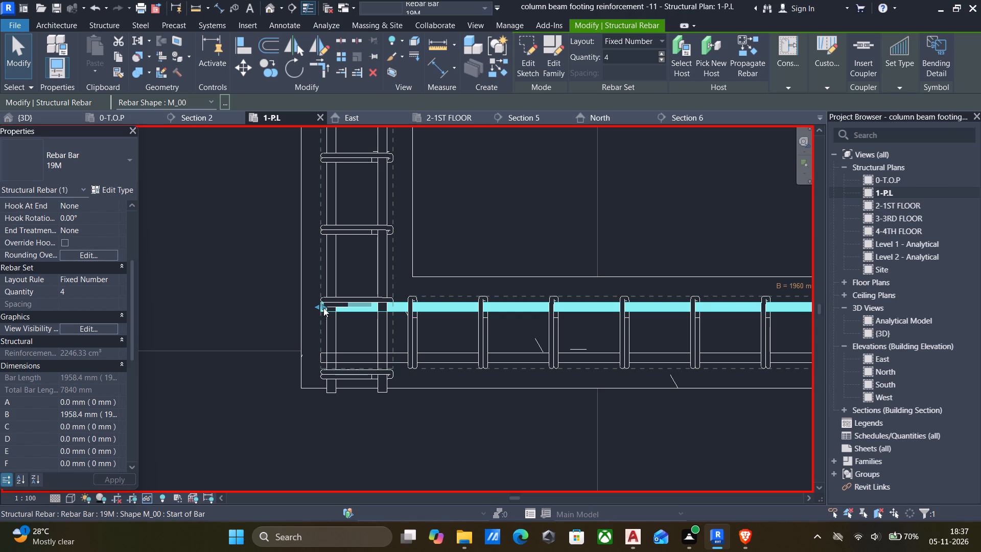
{"action": "left_click_drag", "start_coordinate": [323, 306], "coordinate": [365, 307]}
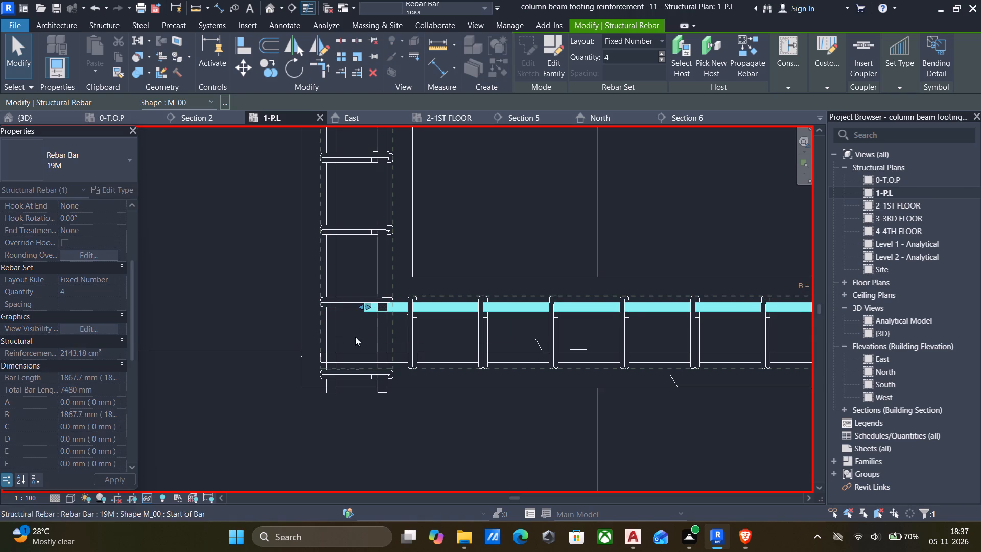
{"action": "left_click", "coordinate": [432, 360]}
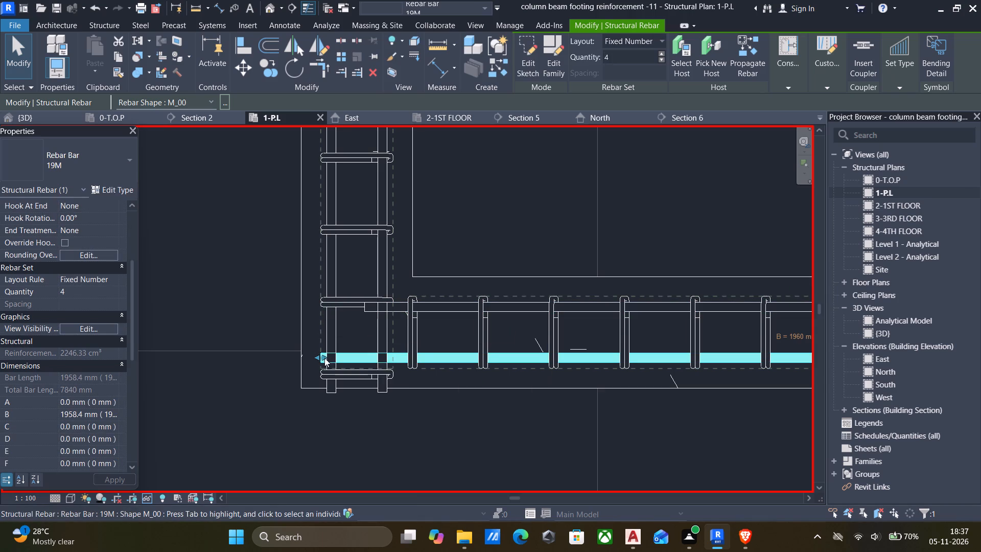
{"action": "left_click_drag", "start_coordinate": [323, 357], "coordinate": [363, 358]}
{"action": "left_click", "coordinate": [412, 339]}
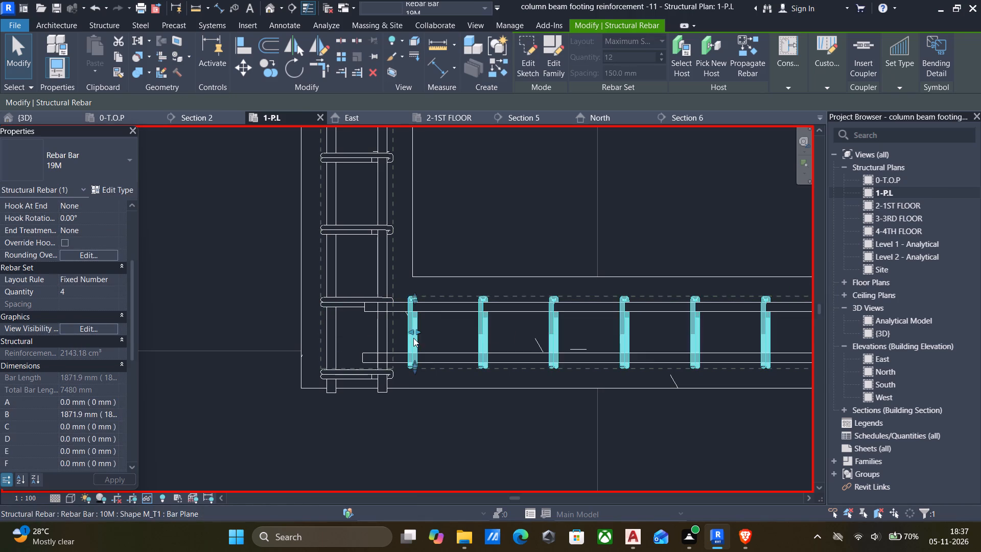
Pull the west ends of the grid 1 beam's 19M bar sets out of the corner F-1 column, southern to about 8080 mm, northern to about 8070 mm.
{"action": "scroll", "coordinate": [407, 325], "scroll_direction": "down", "scroll_amount": 7}
{"action": "scroll", "coordinate": [458, 321], "scroll_direction": "down", "scroll_amount": 7}
{"action": "scroll", "coordinate": [429, 288], "scroll_direction": "up", "scroll_amount": 5}
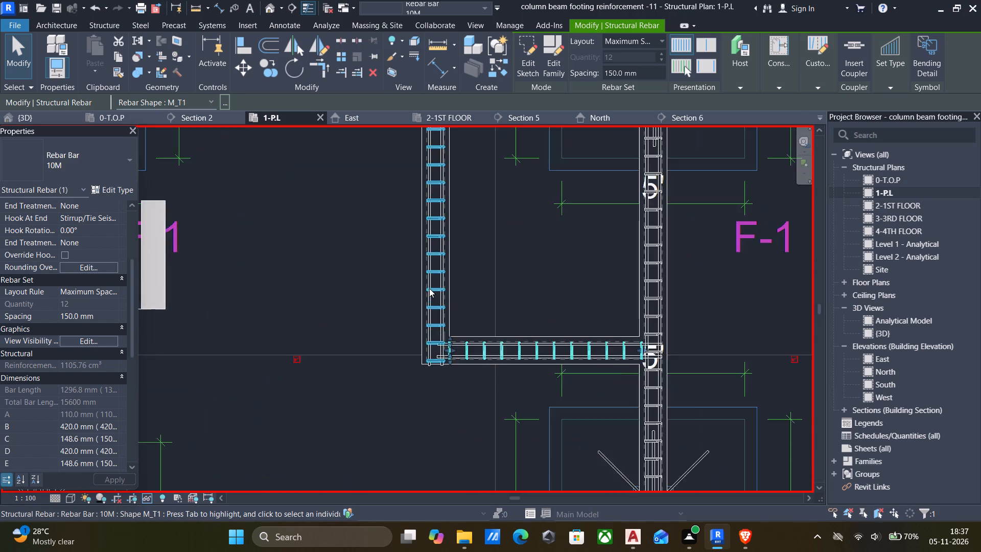
{"action": "scroll", "coordinate": [428, 346], "scroll_direction": "up", "scroll_amount": 5}
{"action": "scroll", "coordinate": [582, 293], "scroll_direction": "down", "scroll_amount": 8}
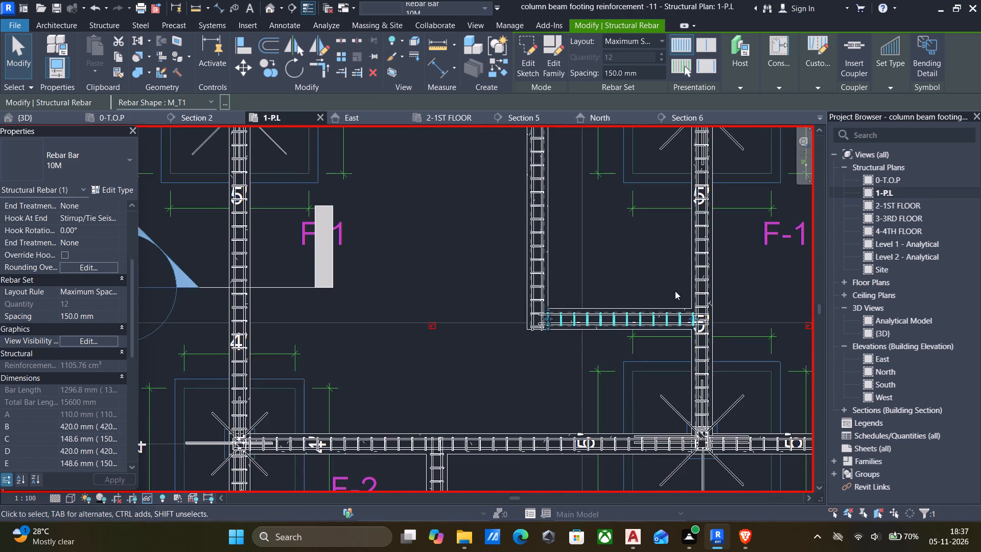
{"action": "middle_click_drag", "start_coordinate": [675, 291], "coordinate": [615, 376]}
{"action": "middle_click_drag", "start_coordinate": [563, 280], "coordinate": [673, 305]}
{"action": "scroll", "coordinate": [305, 200], "scroll_direction": "up", "scroll_amount": 4}
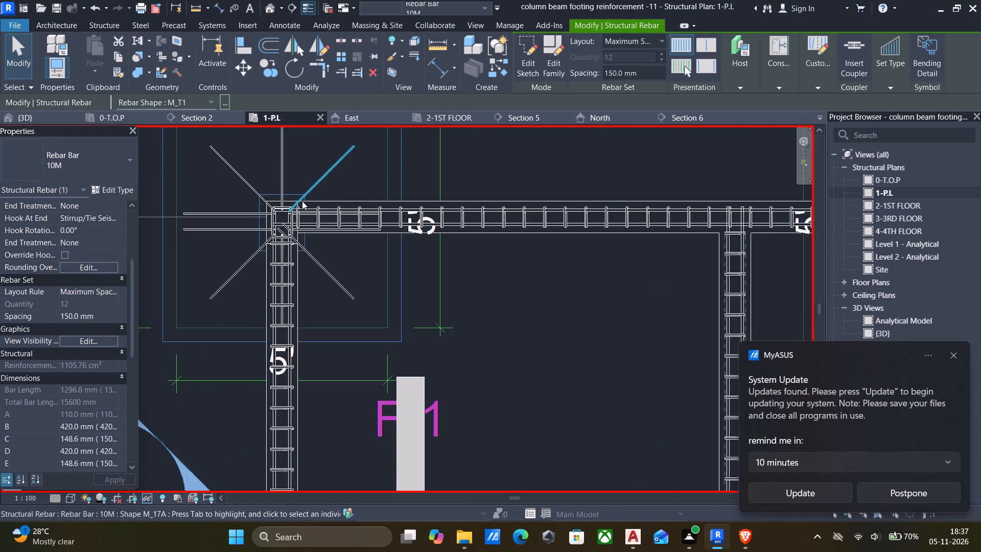
{"action": "scroll", "coordinate": [302, 201], "scroll_direction": "up", "scroll_amount": 8}
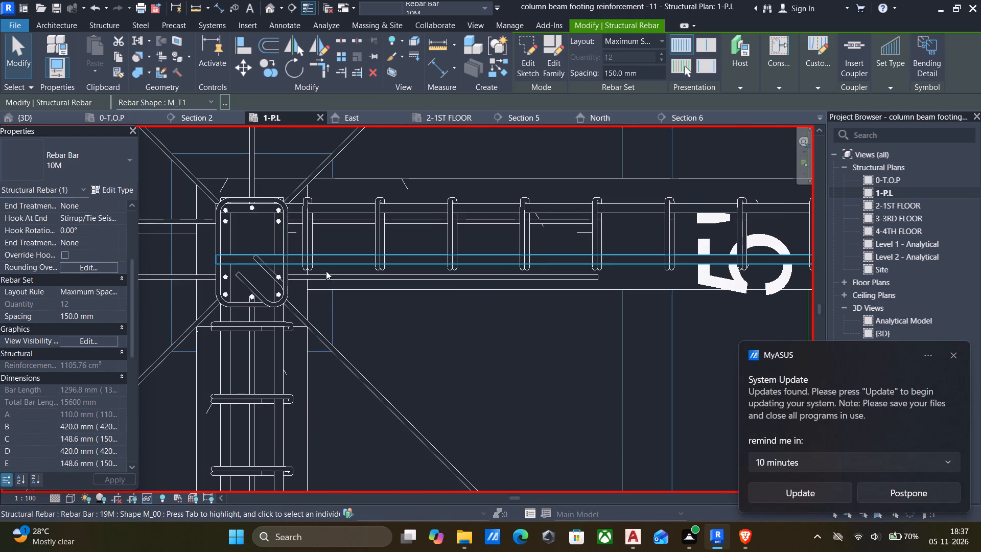
{"action": "left_click", "coordinate": [326, 271]}
{"action": "left_click", "coordinate": [386, 321]}
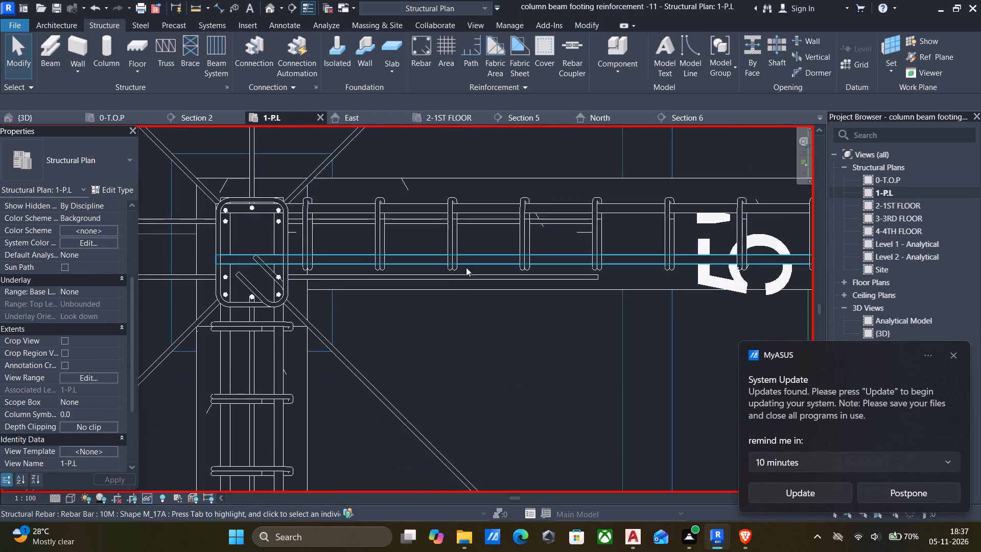
{"action": "left_click", "coordinate": [472, 261]}
{"action": "scroll", "coordinate": [211, 256], "scroll_direction": "up", "scroll_amount": 4}
{"action": "left_click_drag", "start_coordinate": [219, 261], "coordinate": [375, 264]}
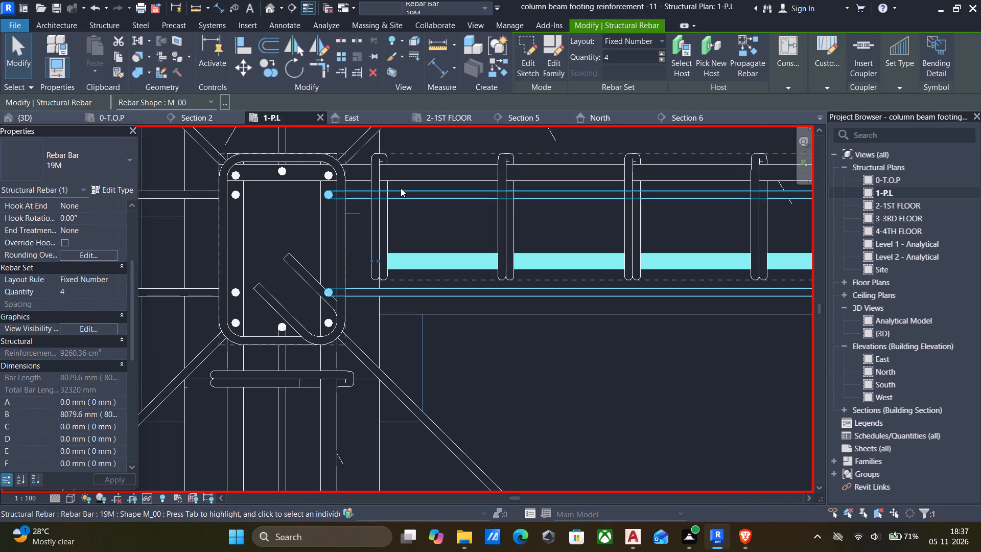
{"action": "left_click", "coordinate": [402, 179]}
{"action": "left_click_drag", "start_coordinate": [223, 172], "coordinate": [295, 179]}
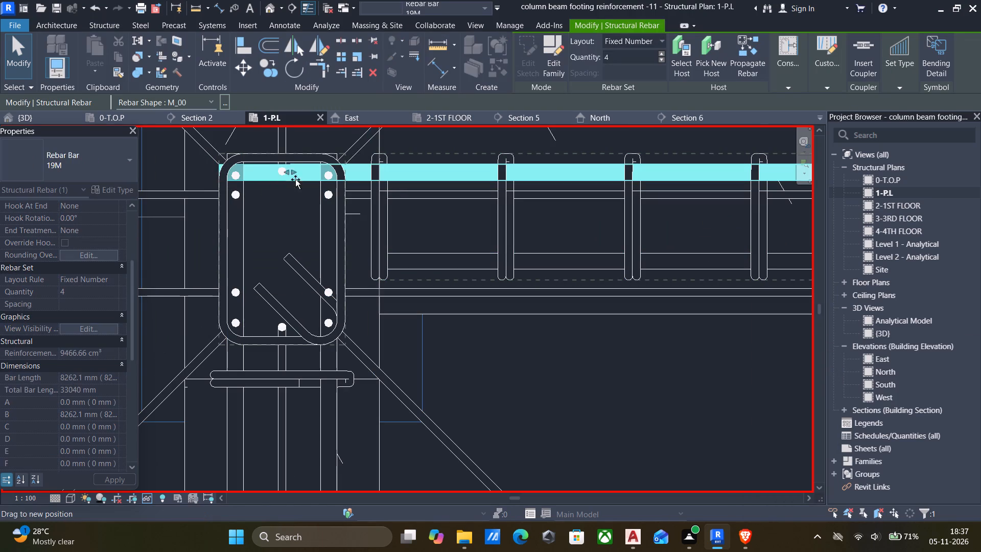
{"action": "left_click_drag", "start_coordinate": [295, 179], "coordinate": [382, 185]}
{"action": "left_click", "coordinate": [422, 215]}
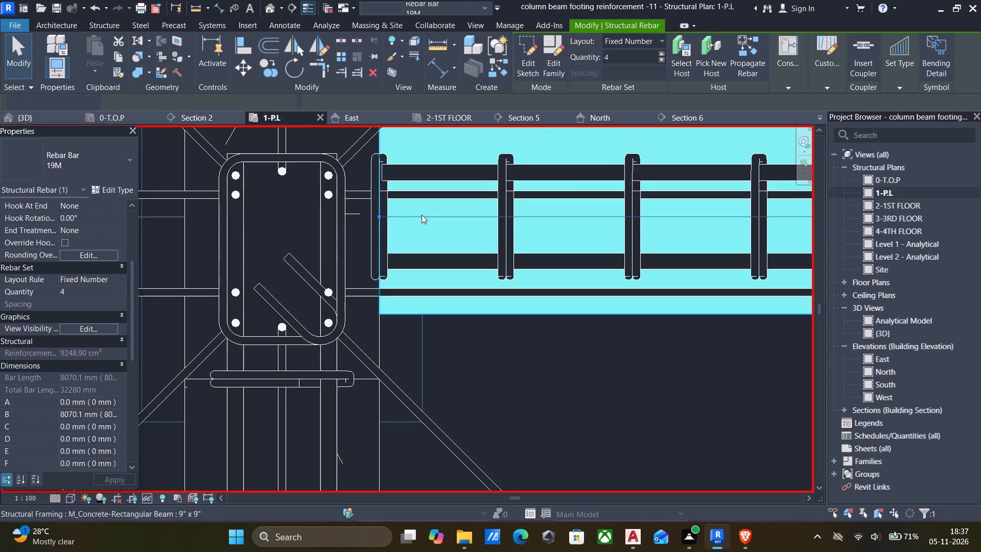
{"action": "left_click_drag", "start_coordinate": [487, 346], "coordinate": [478, 328]}
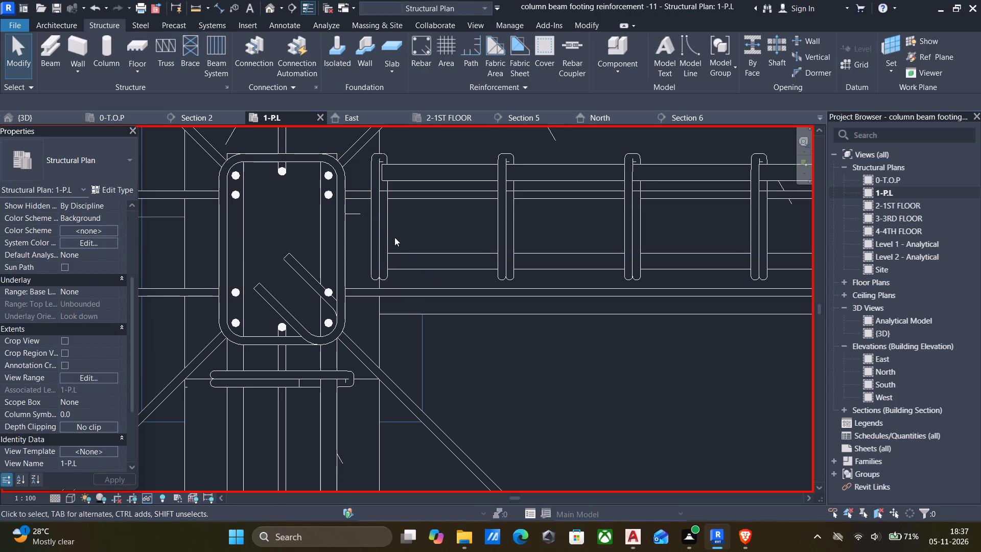
Pull the west end of the grid 1 beam's 10M stirrup set slightly east, away from the corner F-1 column.
{"action": "left_click", "coordinate": [385, 229]}
{"action": "left_click_drag", "start_coordinate": [387, 218], "coordinate": [394, 220]}
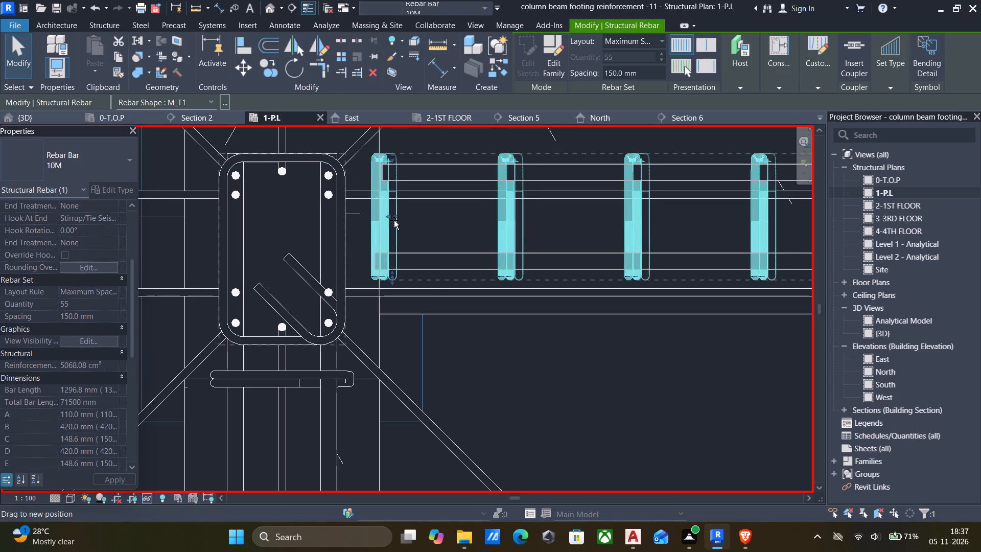
{"action": "left_click_drag", "start_coordinate": [394, 220], "coordinate": [402, 221]}
{"action": "left_click", "coordinate": [460, 337]}
{"action": "scroll", "coordinate": [459, 334], "scroll_direction": "down", "scroll_amount": 5}
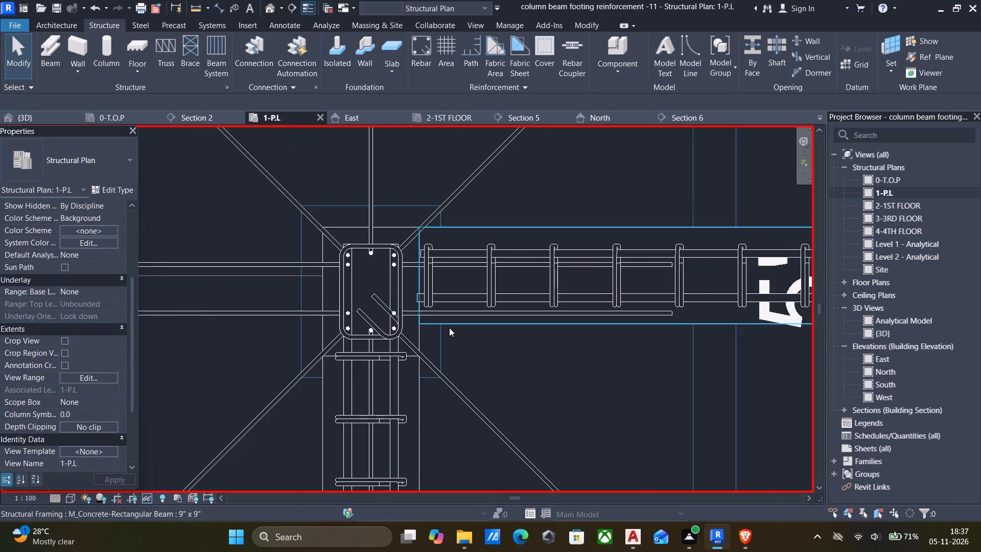
Pull the north ends of the north-south beam's 19M bar sets south out of the corner F-1 column, eastern set to about 15217 mm.
{"action": "scroll", "coordinate": [435, 321], "scroll_direction": "down", "scroll_amount": 2}
{"action": "left_click", "coordinate": [404, 357]}
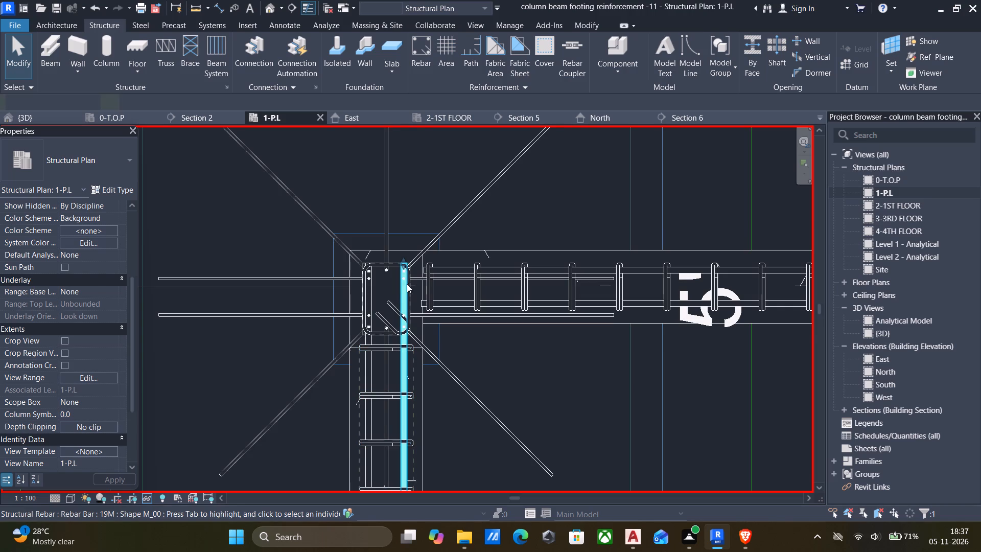
{"action": "scroll", "coordinate": [399, 268], "scroll_direction": "up", "scroll_amount": 4}
{"action": "left_click_drag", "start_coordinate": [406, 264], "coordinate": [394, 347]}
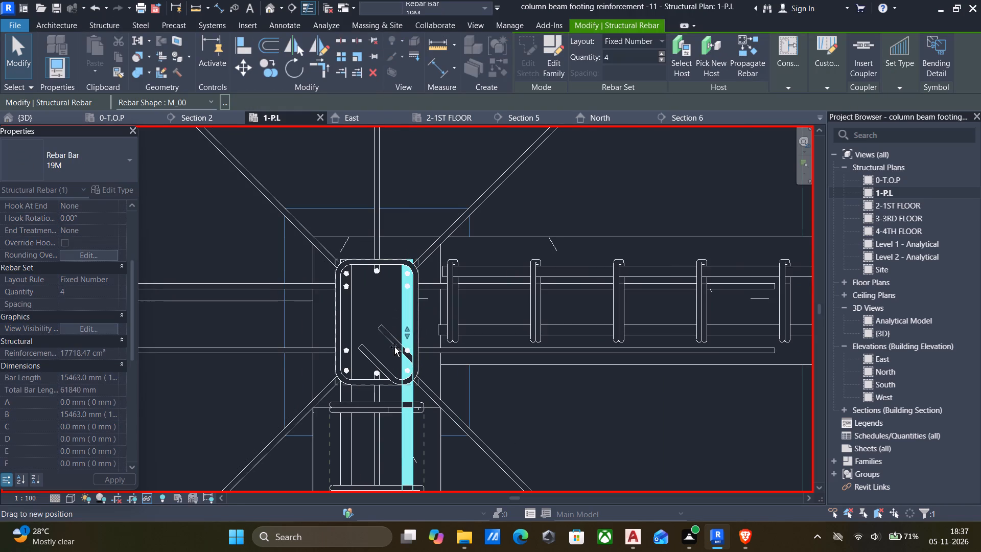
{"action": "left_click_drag", "start_coordinate": [394, 347], "coordinate": [407, 397]}
{"action": "left_click", "coordinate": [349, 318]}
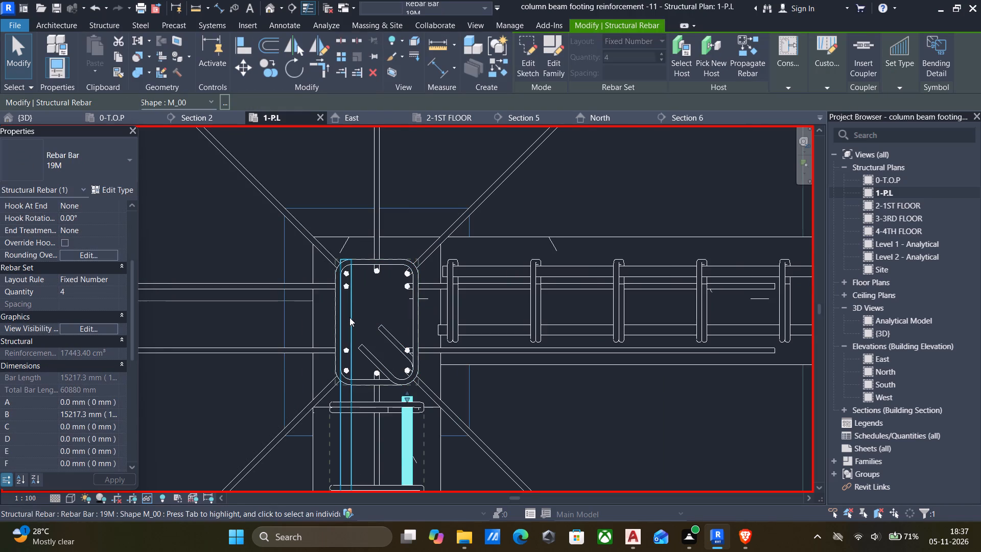
{"action": "left_click_drag", "start_coordinate": [346, 258], "coordinate": [350, 393]}
{"action": "left_click", "coordinate": [541, 395]}
Pull the north end of the north-south beam's 10M stirrup set slightly south, away from the corner F-1 column.
{"action": "scroll", "coordinate": [414, 367], "scroll_direction": "down", "scroll_amount": 4}
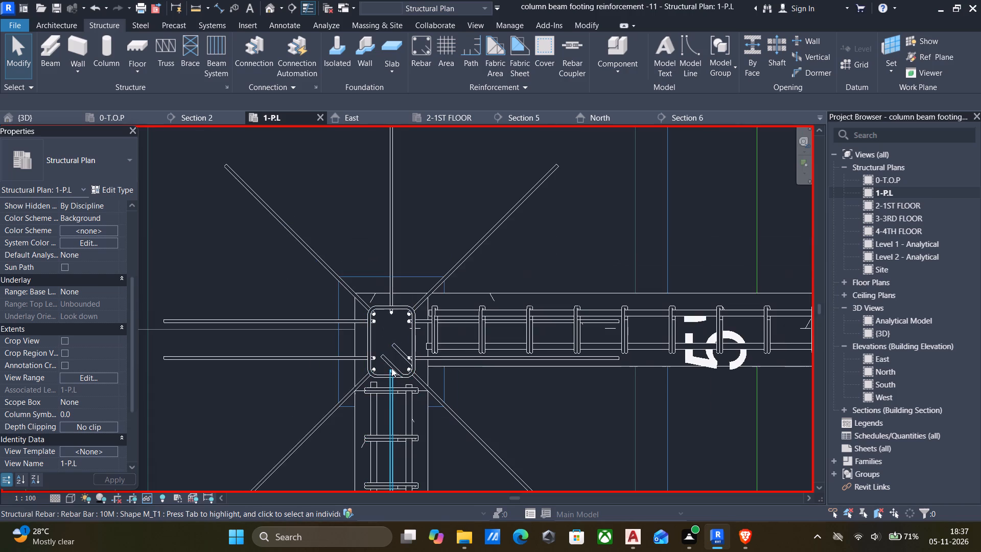
{"action": "scroll", "coordinate": [391, 368], "scroll_direction": "up", "scroll_amount": 3}
{"action": "scroll", "coordinate": [392, 372], "scroll_direction": "down", "scroll_amount": 2}
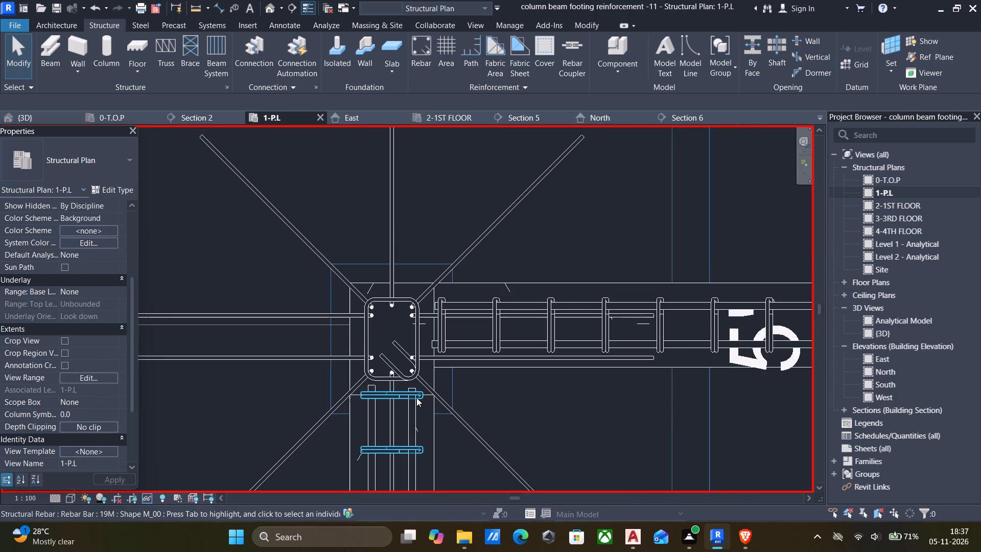
{"action": "left_click", "coordinate": [404, 394]}
{"action": "left_click_drag", "start_coordinate": [390, 397], "coordinate": [390, 404]}
{"action": "left_click", "coordinate": [481, 403]}
Examine the bar ends and stirrups along the grid 1 beam eastward to its last F-1 column.
{"action": "scroll", "coordinate": [495, 402], "scroll_direction": "down", "scroll_amount": 5}
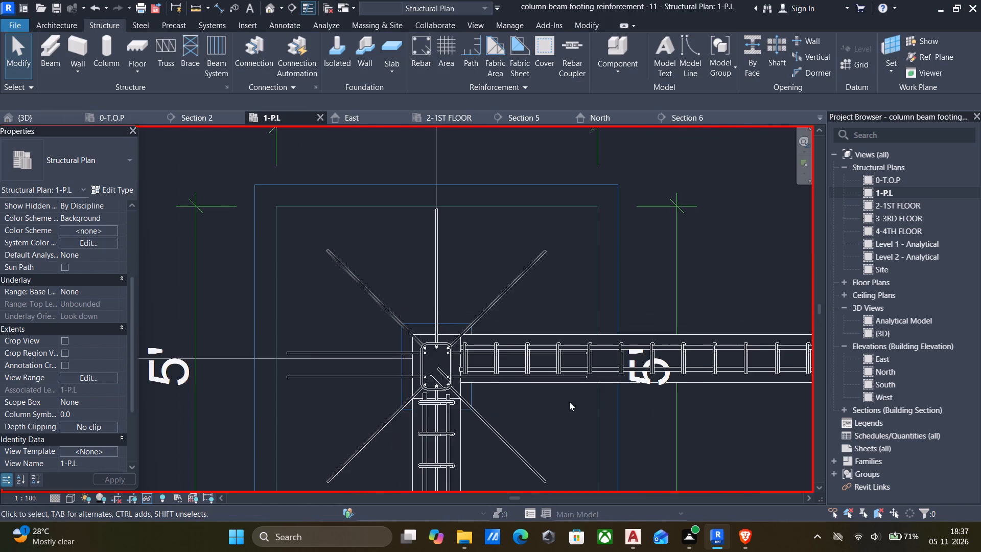
{"action": "middle_click_drag", "start_coordinate": [572, 402], "coordinate": [420, 350]}
{"action": "scroll", "coordinate": [416, 358], "scroll_direction": "down", "scroll_amount": 4}
{"action": "middle_click_drag", "start_coordinate": [456, 366], "coordinate": [305, 342]}
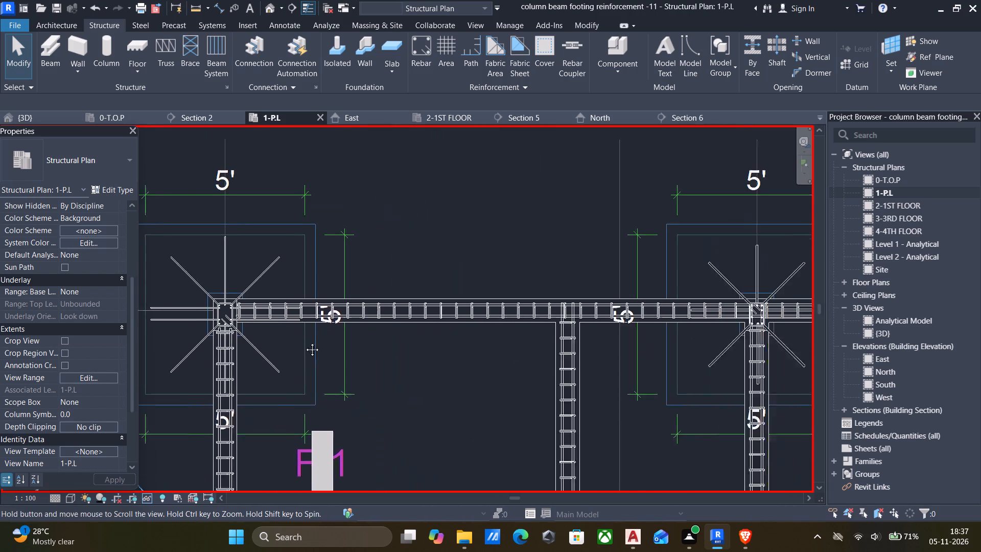
{"action": "middle_click_drag", "start_coordinate": [305, 342], "coordinate": [273, 342]}
{"action": "scroll", "coordinate": [482, 367], "scroll_direction": "down", "scroll_amount": 4}
{"action": "middle_click_drag", "start_coordinate": [633, 371], "coordinate": [406, 320]}
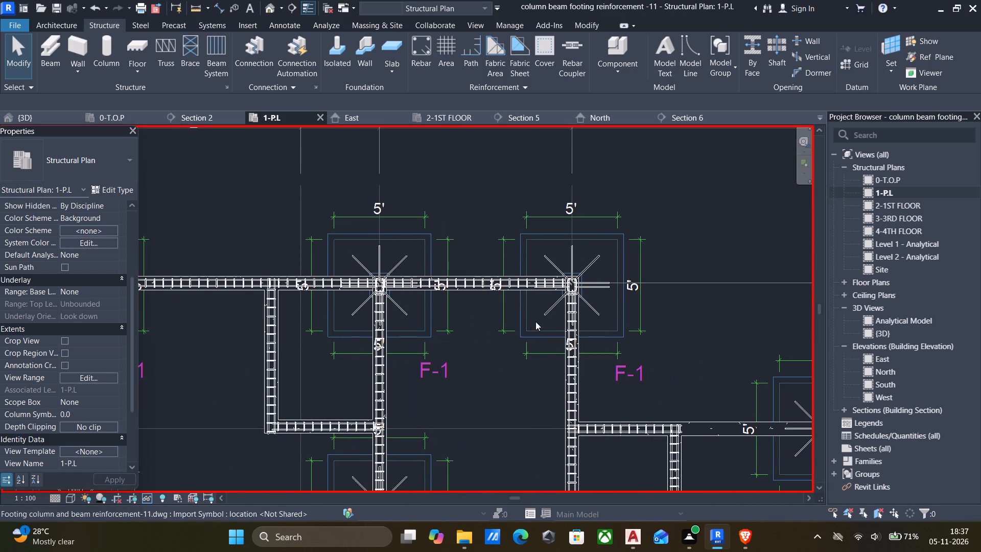
{"action": "scroll", "coordinate": [548, 310], "scroll_direction": "up", "scroll_amount": 5}
{"action": "scroll", "coordinate": [590, 269], "scroll_direction": "up", "scroll_amount": 5}
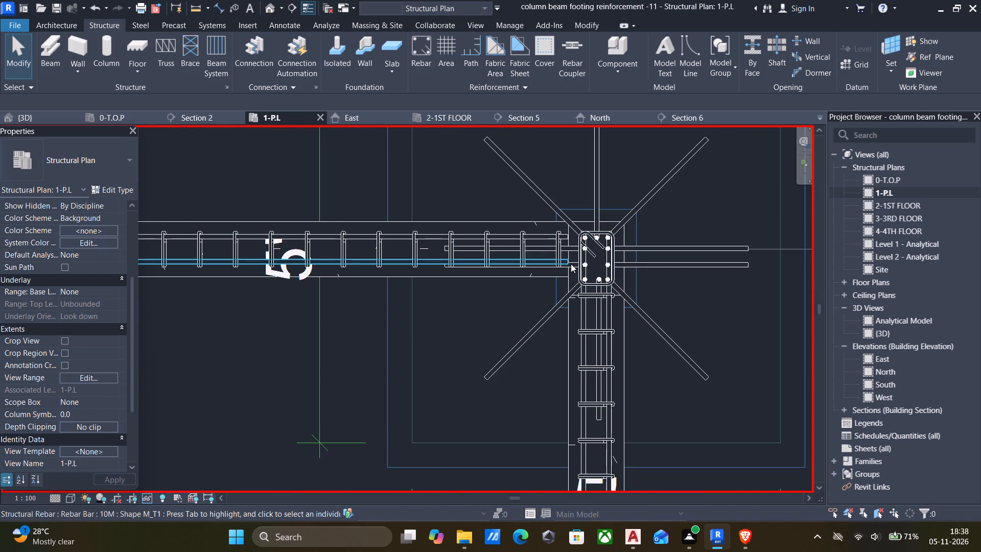
Extend the 10M stirrup set past the secondary beam junction east to the easternmost F-1 column, keeping 150 mm maximum spacing.
{"action": "scroll", "coordinate": [550, 280], "scroll_direction": "down", "scroll_amount": 5}
{"action": "middle_click_drag", "start_coordinate": [634, 336], "coordinate": [561, 282]}
{"action": "scroll", "coordinate": [561, 282], "scroll_direction": "down", "scroll_amount": 7}
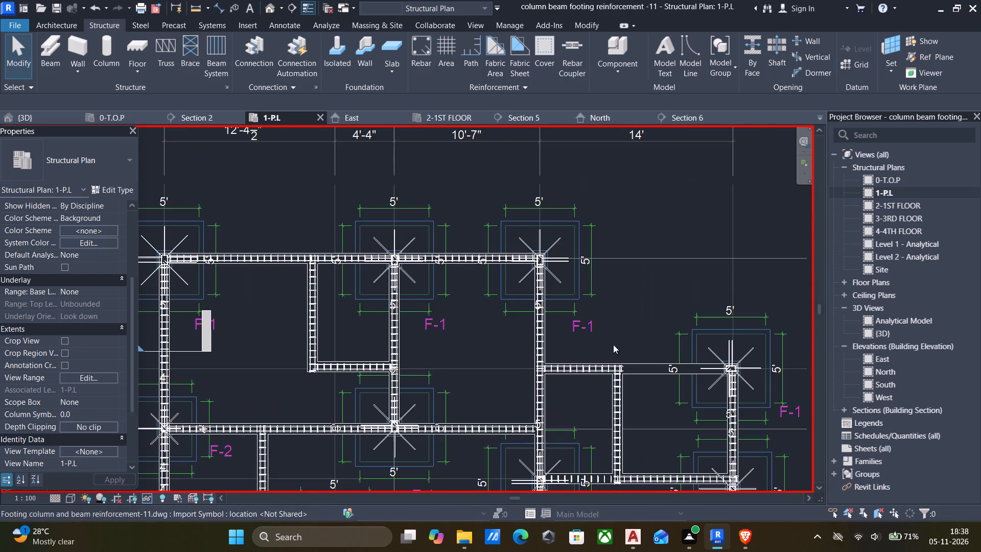
{"action": "middle_click_drag", "start_coordinate": [674, 374], "coordinate": [501, 303]}
{"action": "scroll", "coordinate": [468, 304], "scroll_direction": "up", "scroll_amount": 10}
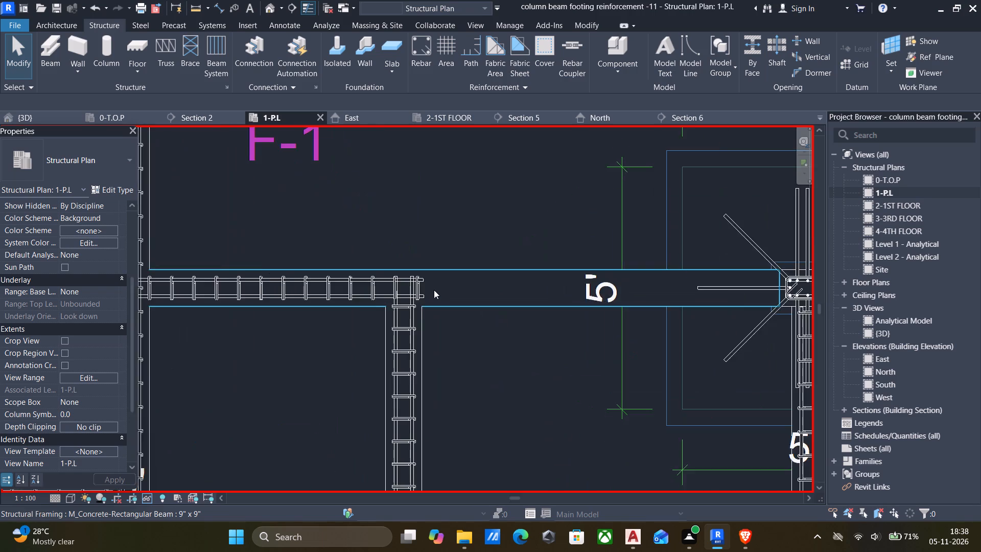
{"action": "left_click", "coordinate": [418, 296]}
{"action": "scroll", "coordinate": [428, 298], "scroll_direction": "up", "scroll_amount": 3}
{"action": "left_click_drag", "start_coordinate": [409, 282], "coordinate": [656, 296]}
{"action": "scroll", "coordinate": [471, 288], "scroll_direction": "down", "scroll_amount": 5}
{"action": "scroll", "coordinate": [540, 294], "scroll_direction": "down", "scroll_amount": 5}
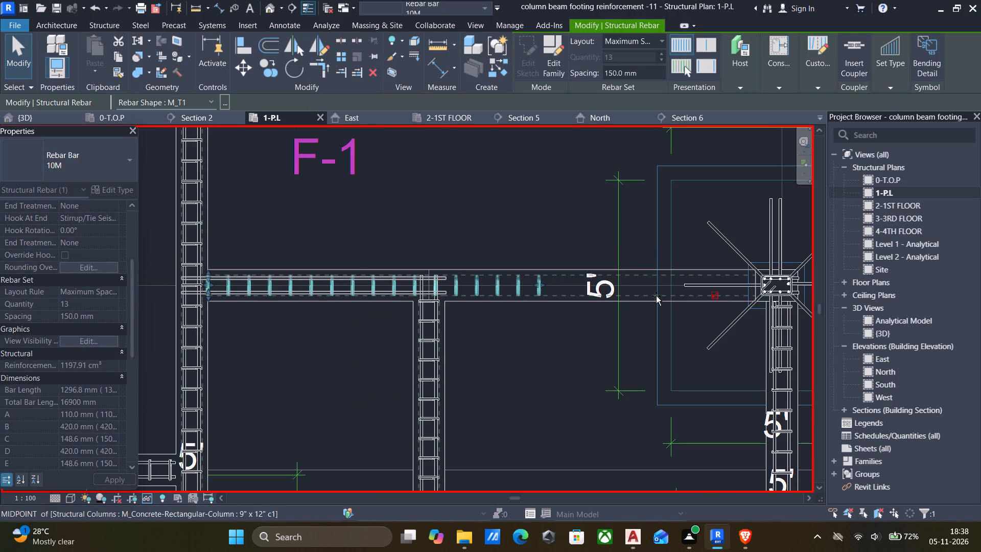
{"action": "left_click_drag", "start_coordinate": [656, 296], "coordinate": [637, 290]}
{"action": "scroll", "coordinate": [638, 290], "scroll_direction": "up", "scroll_amount": 11}
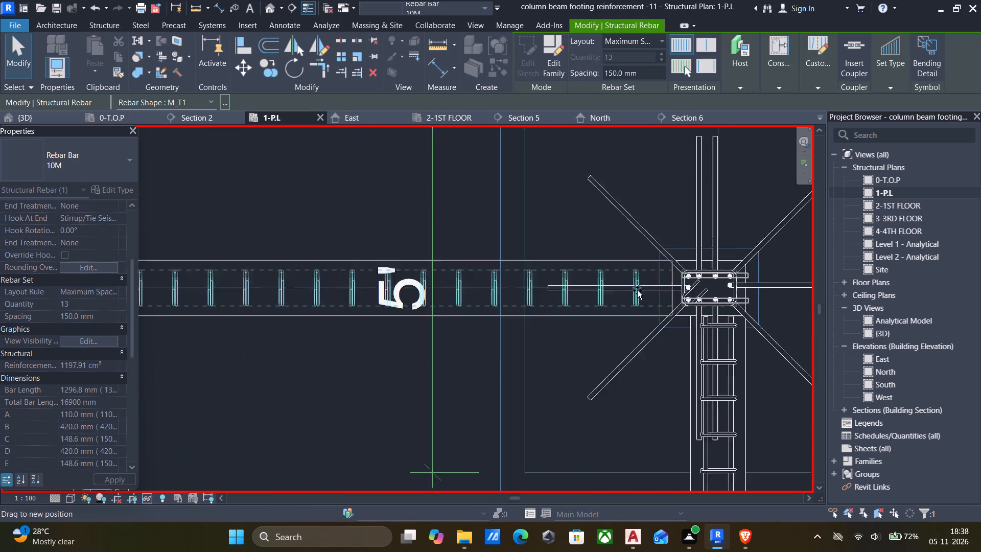
{"action": "left_click_drag", "start_coordinate": [637, 290], "coordinate": [684, 292]}
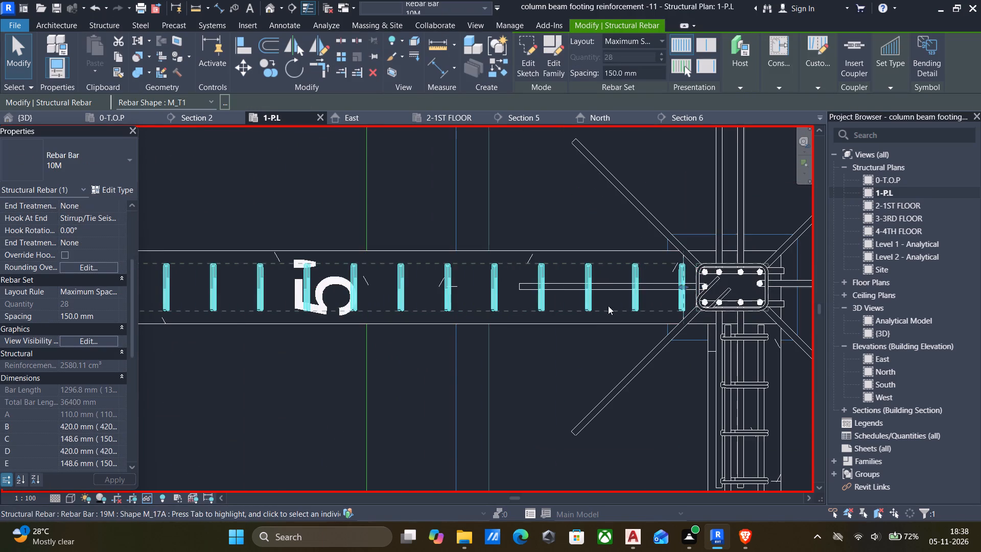
Extend both 19M bar sets in the same beam east to the F-1 column, northern to about 4242 mm, southern to about 4201 mm.
{"action": "scroll", "coordinate": [592, 319], "scroll_direction": "down", "scroll_amount": 6}
{"action": "middle_click_drag", "start_coordinate": [506, 343], "coordinate": [542, 342]}
{"action": "scroll", "coordinate": [409, 299], "scroll_direction": "up", "scroll_amount": 5}
{"action": "scroll", "coordinate": [355, 295], "scroll_direction": "up", "scroll_amount": 3}
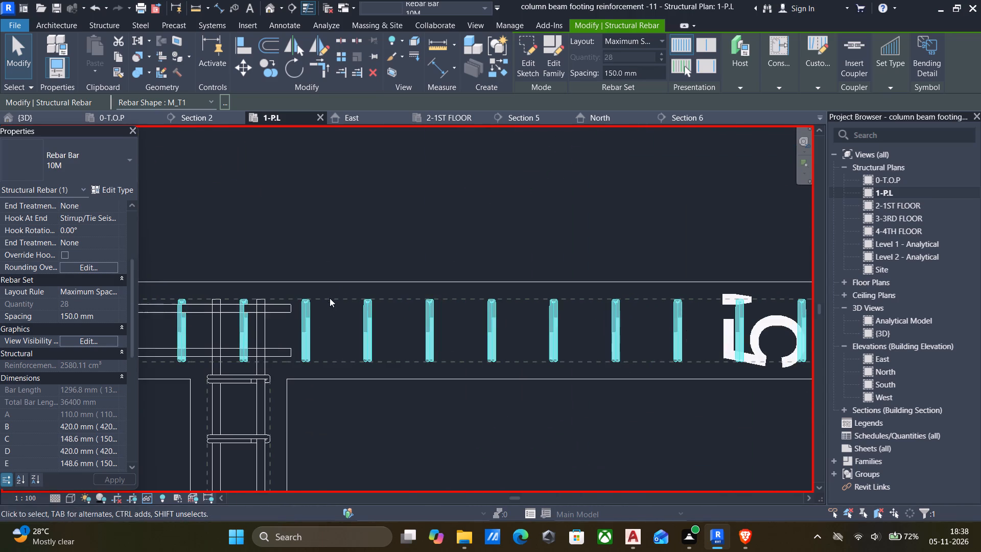
{"action": "left_click", "coordinate": [288, 311]}
{"action": "left_click_drag", "start_coordinate": [293, 309], "coordinate": [310, 309]}
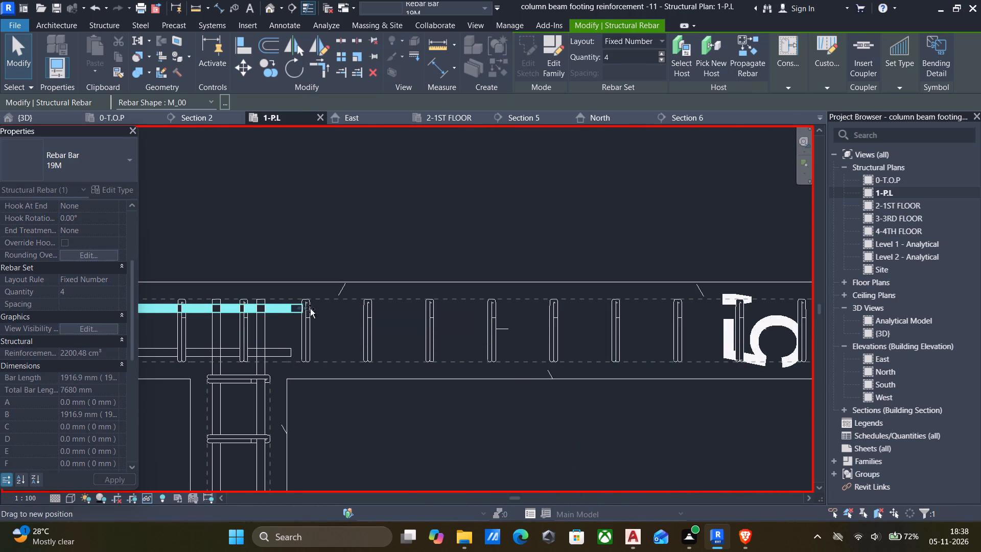
{"action": "left_click_drag", "start_coordinate": [310, 309], "coordinate": [704, 329]}
{"action": "scroll", "coordinate": [358, 313], "scroll_direction": "down", "scroll_amount": 5}
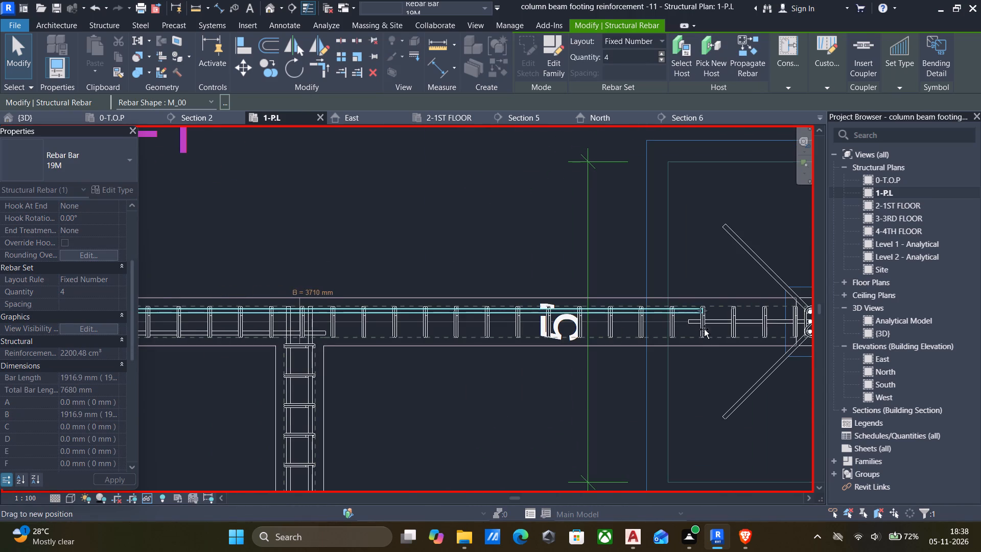
{"action": "left_click_drag", "start_coordinate": [704, 329], "coordinate": [697, 325]}
{"action": "middle_click_drag", "start_coordinate": [706, 330], "coordinate": [588, 335]}
{"action": "left_click", "coordinate": [204, 336]}
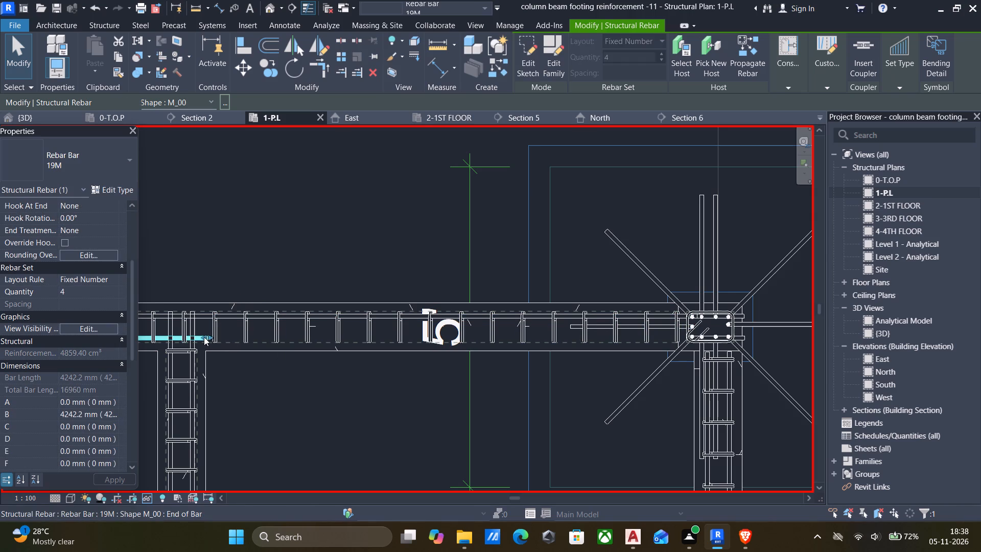
{"action": "left_click_drag", "start_coordinate": [208, 337], "coordinate": [613, 335]}
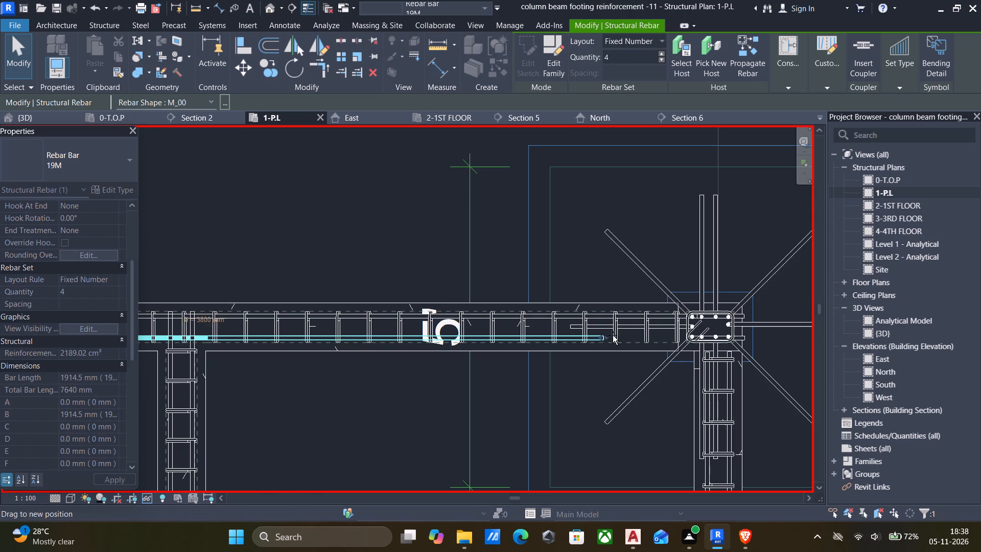
{"action": "left_click_drag", "start_coordinate": [613, 335], "coordinate": [689, 339]}
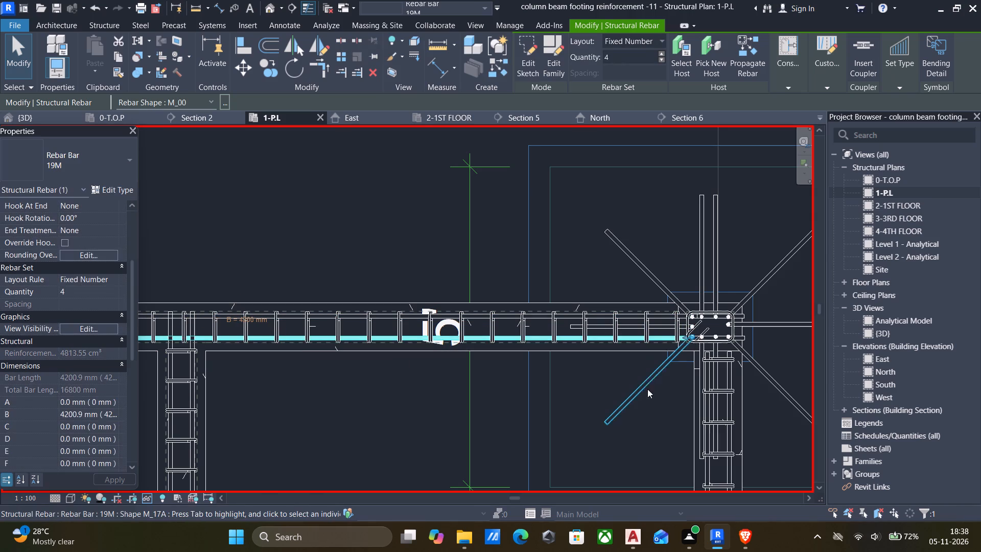
{"action": "left_click", "coordinate": [651, 413]}
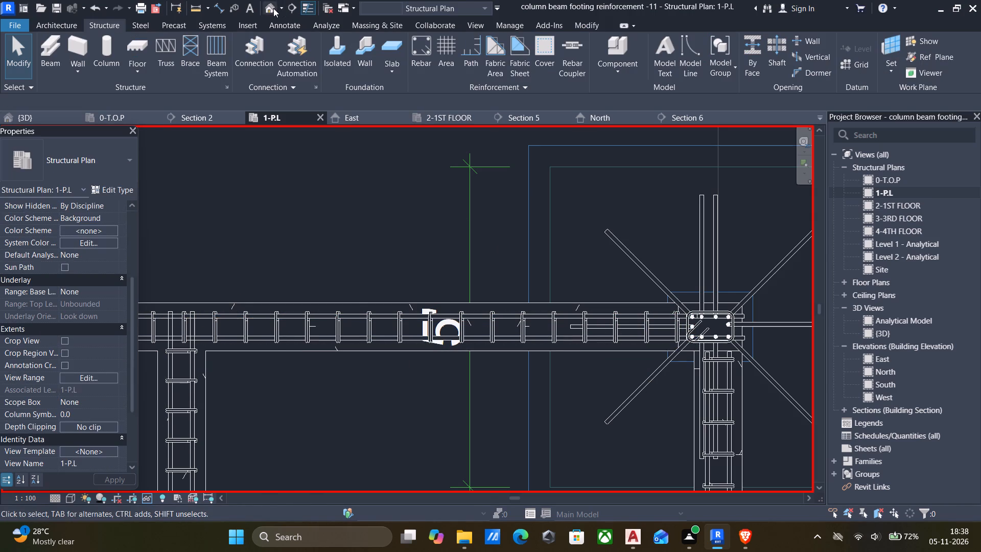
Open the 3D view and examine the reinforced frame of footings, columns and plinth beams from several sides.
{"action": "left_click", "coordinate": [273, 8]}
{"action": "scroll", "coordinate": [474, 166], "scroll_direction": "down", "scroll_amount": 6}
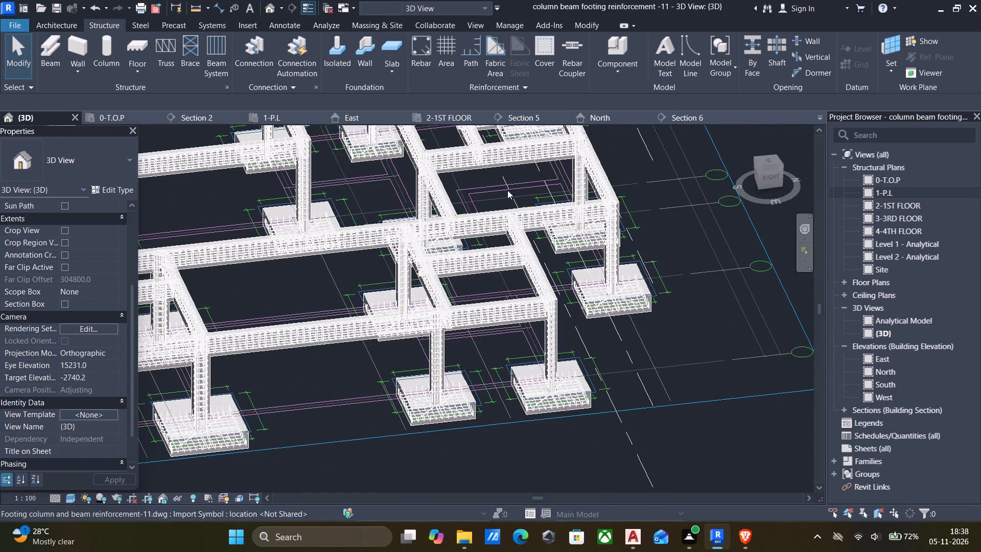
{"action": "middle_click_drag", "start_coordinate": [529, 201], "coordinate": [384, 194], "text": "shift"}
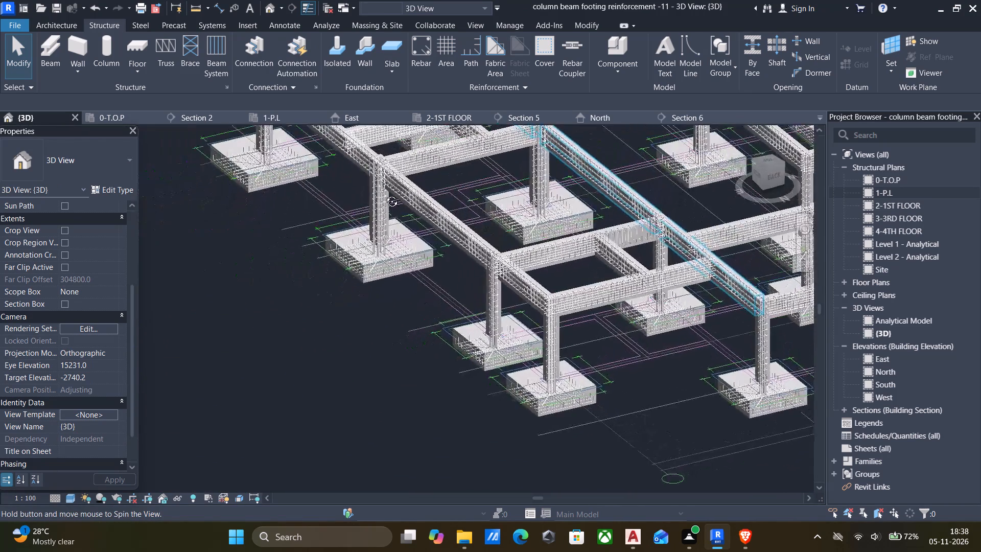
{"action": "middle_click_drag", "start_coordinate": [384, 194], "coordinate": [571, 216], "text": "shift"}
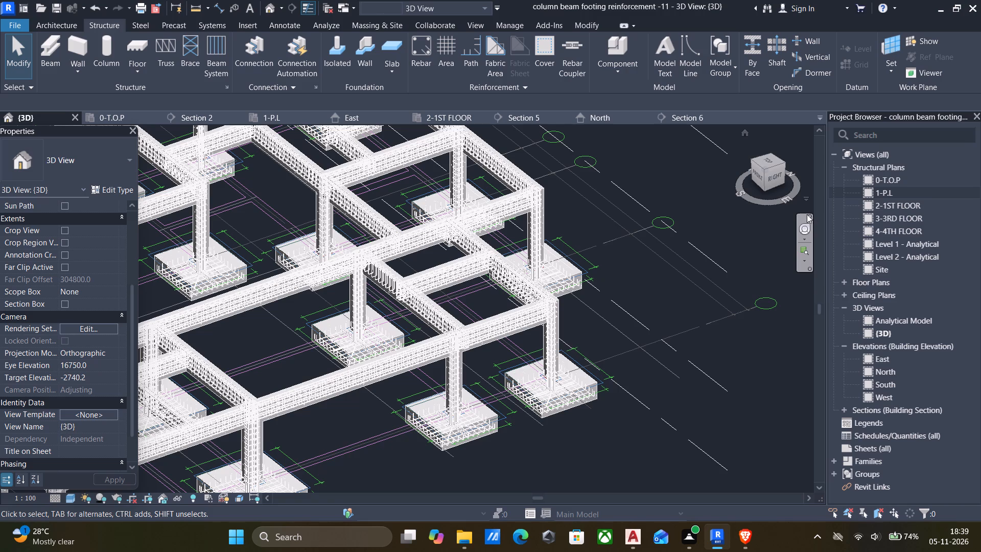
{"action": "middle_click_drag", "start_coordinate": [584, 227], "coordinate": [685, 234]}
{"action": "scroll", "coordinate": [685, 234], "scroll_direction": "down", "scroll_amount": 5}
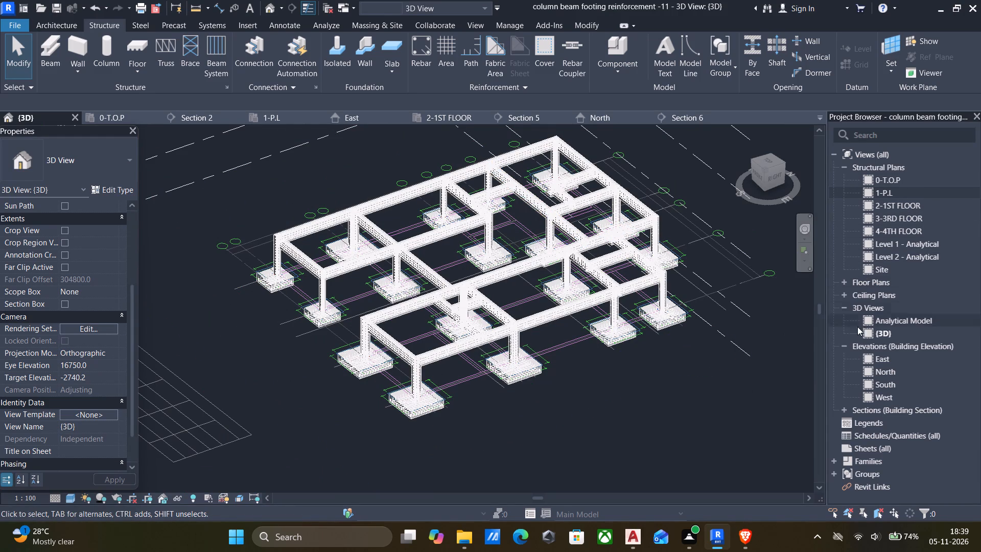
Open the North elevation, select all section markers shown in it, and temporarily hide them.
{"action": "double_click", "coordinate": [869, 369]}
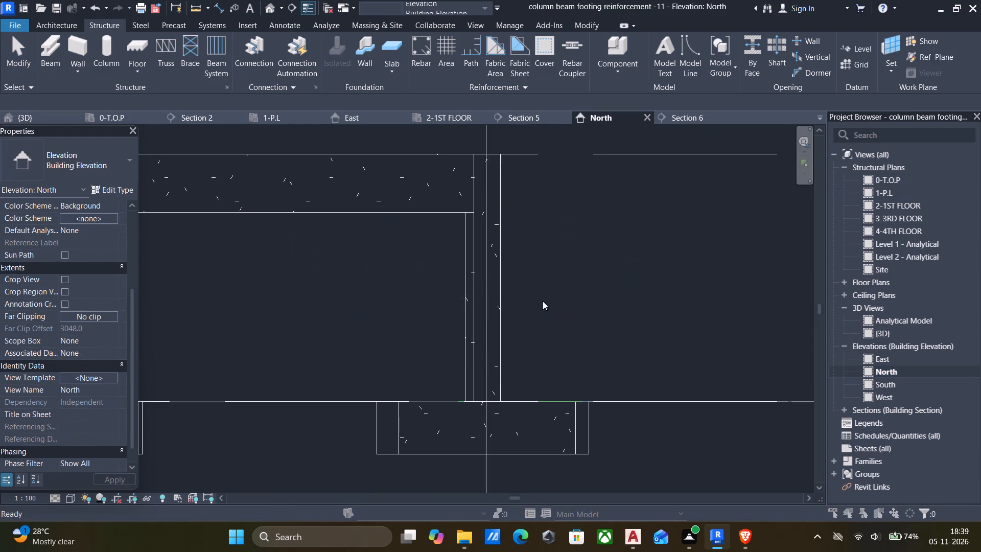
{"action": "scroll", "coordinate": [401, 281], "scroll_direction": "down", "scroll_amount": 1}
{"action": "left_click", "coordinate": [570, 314]}
{"action": "scroll", "coordinate": [549, 311], "scroll_direction": "down", "scroll_amount": 4}
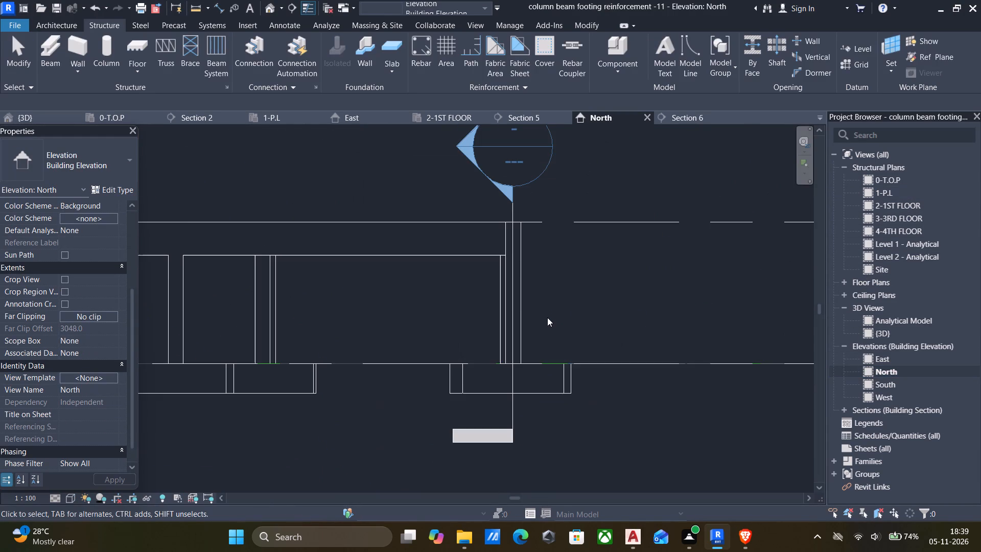
{"action": "scroll", "coordinate": [523, 361], "scroll_direction": "down", "scroll_amount": 2}
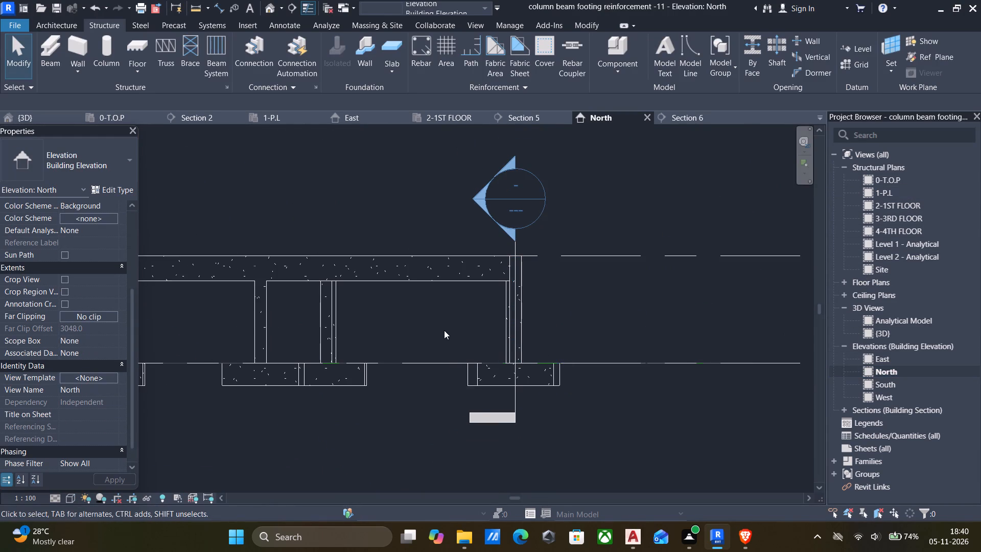
{"action": "middle_click_drag", "start_coordinate": [444, 330], "coordinate": [539, 341]}
{"action": "scroll", "coordinate": [539, 341], "scroll_direction": "down", "scroll_amount": 6}
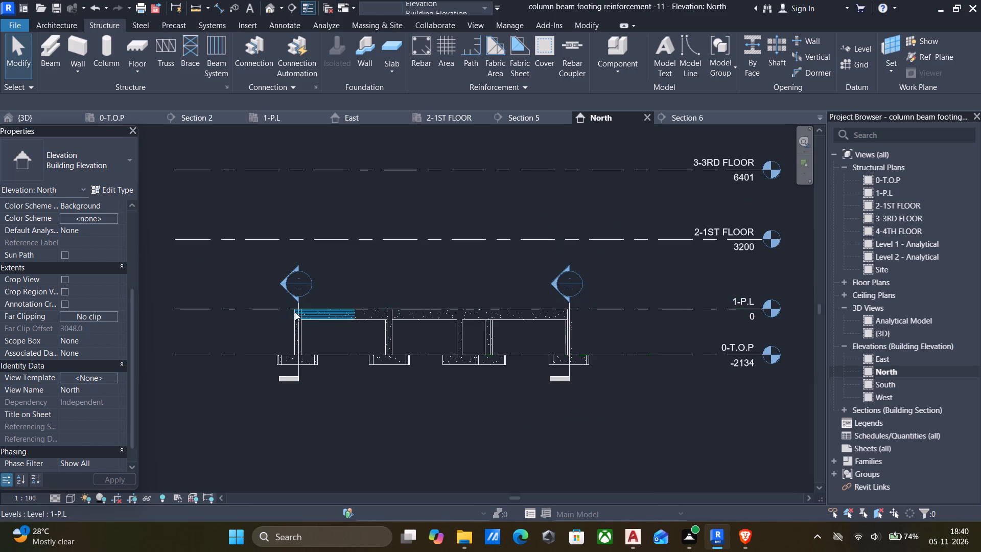
{"action": "left_click", "coordinate": [578, 290]}
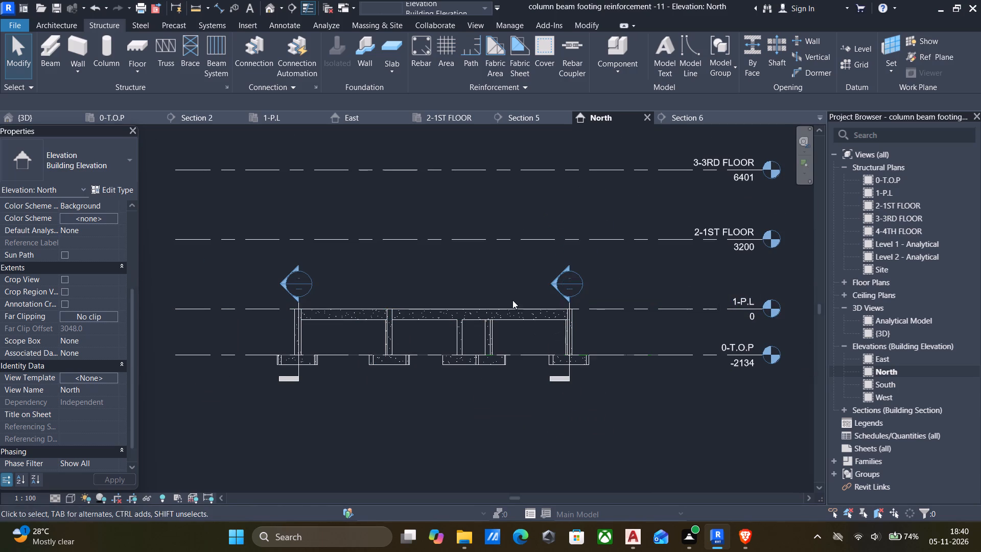
{"action": "key", "text": "s"}
{"action": "key", "text": "a"}
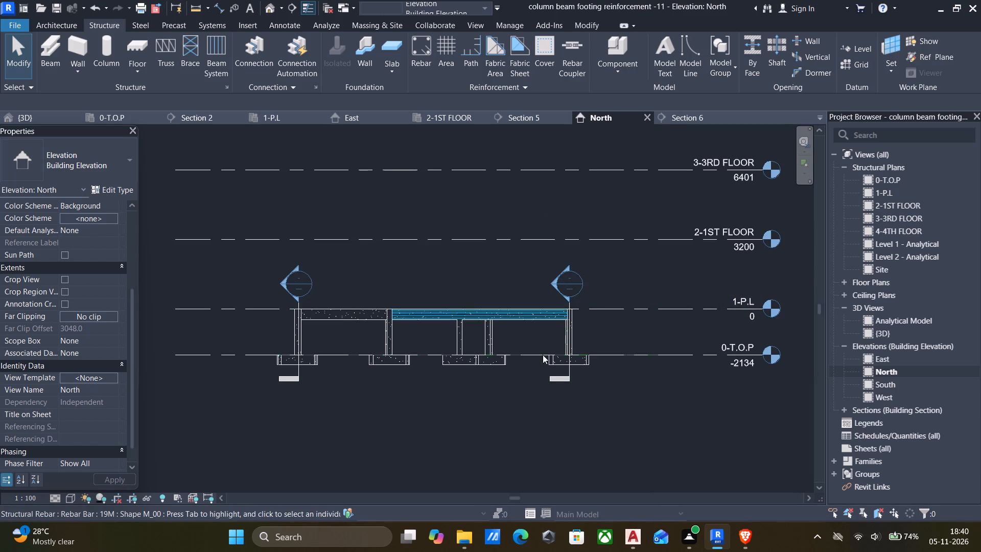
{"action": "left_click", "coordinate": [561, 381]}
{"action": "key", "text": "s"}
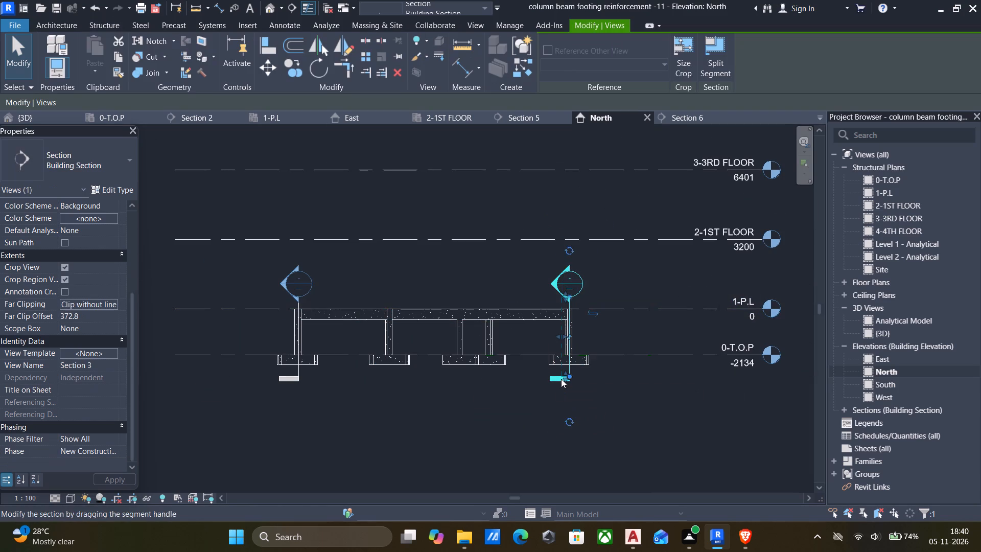
{"action": "key", "text": "a"}
{"action": "type", "text": "hh"}
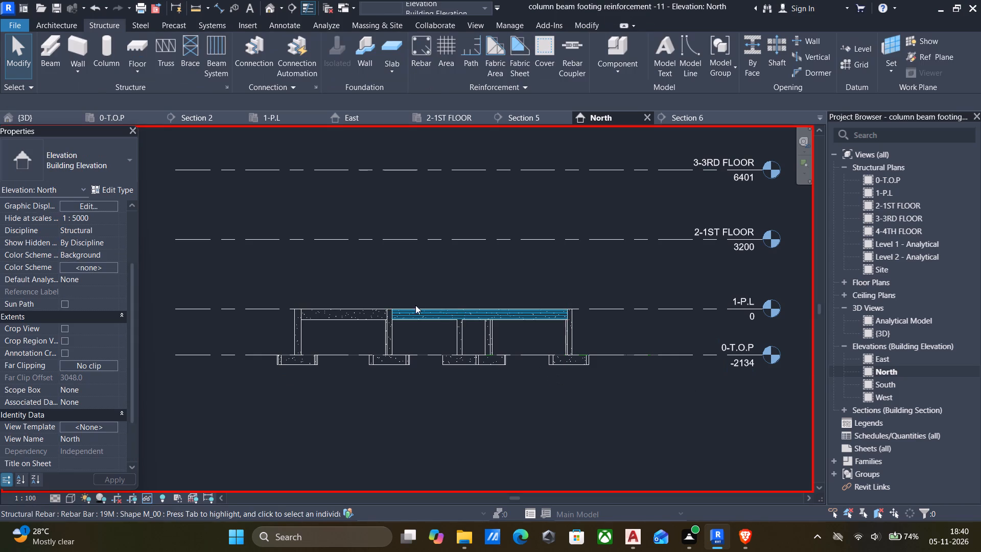
Open the 3D view and set its visual style to Shaded and its detail level to Fine.
{"action": "scroll", "coordinate": [543, 332], "scroll_direction": "up", "scroll_amount": 3}
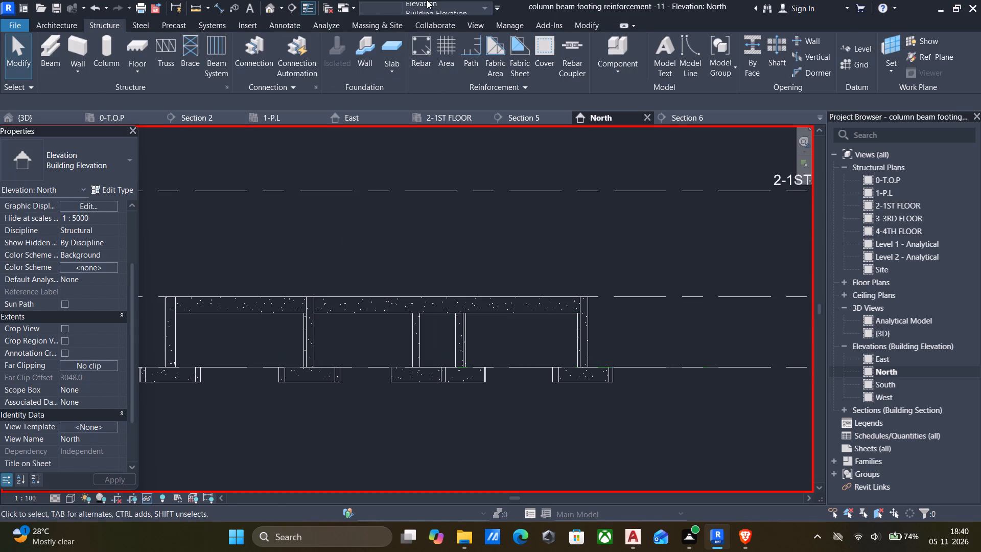
{"action": "left_click", "coordinate": [270, 8]}
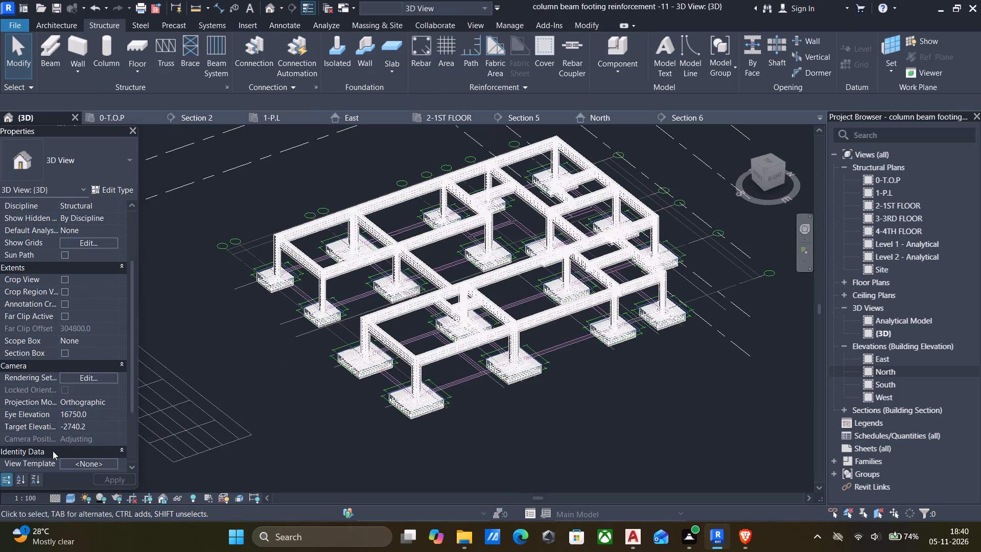
{"action": "left_click", "coordinate": [68, 494]}
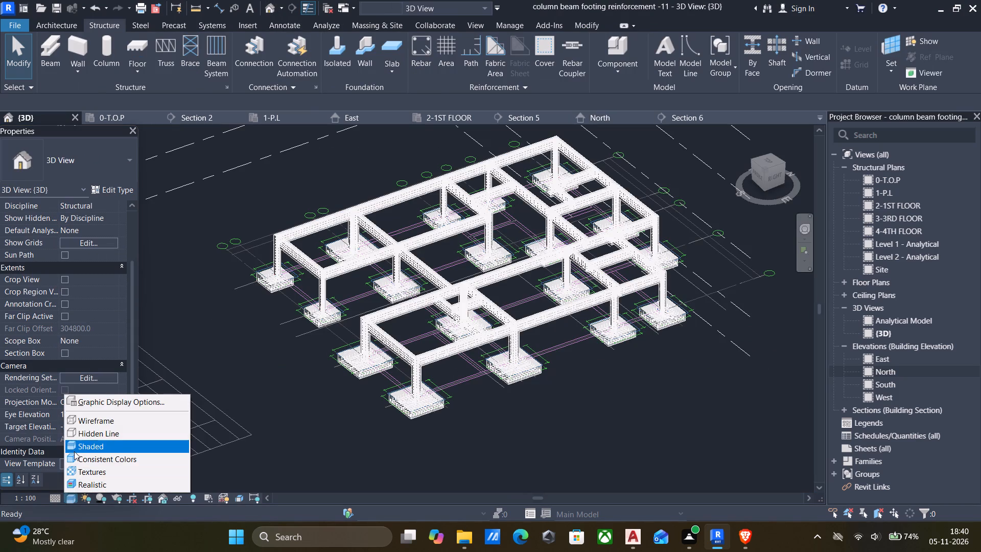
{"action": "left_click", "coordinate": [73, 450]}
{"action": "left_click", "coordinate": [53, 496]}
{"action": "left_click", "coordinate": [59, 486]}
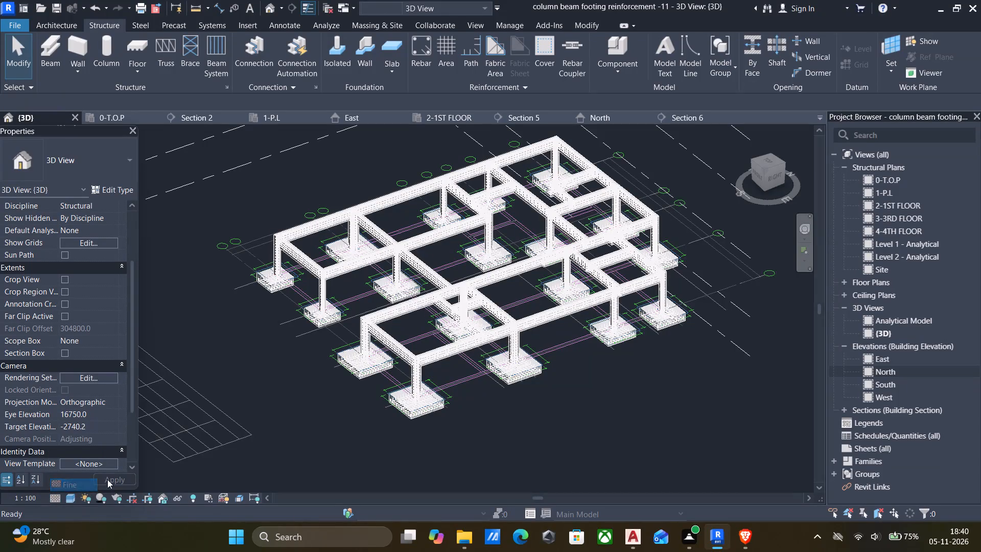
Examine the stirrups and longitudinal bars at the plinth beam and column junctions up close, selecting a beam's 19M bar set.
{"action": "scroll", "coordinate": [578, 246], "scroll_direction": "up", "scroll_amount": 5}
{"action": "scroll", "coordinate": [439, 171], "scroll_direction": "up", "scroll_amount": 5}
{"action": "scroll", "coordinate": [574, 228], "scroll_direction": "up", "scroll_amount": 5}
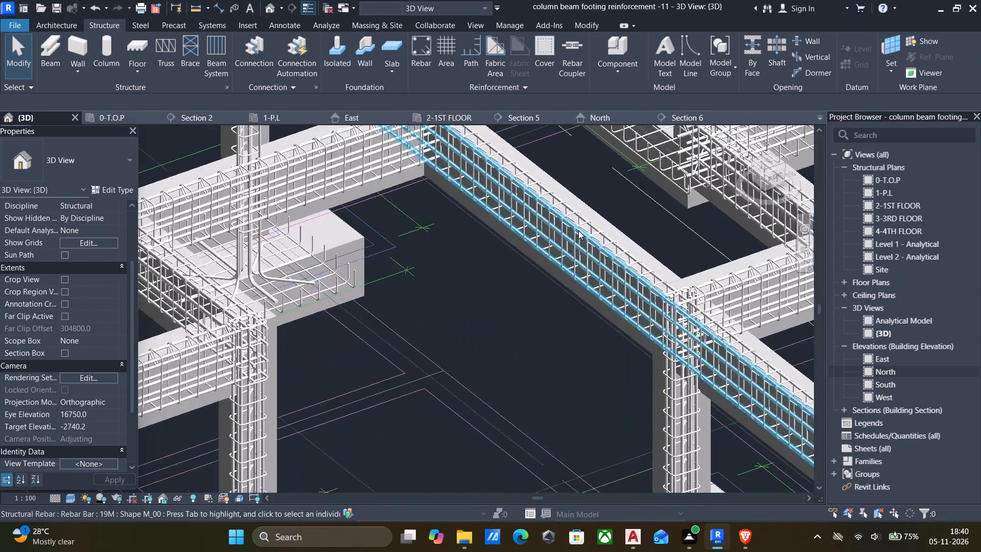
{"action": "scroll", "coordinate": [638, 271], "scroll_direction": "up", "scroll_amount": 5}
{"action": "scroll", "coordinate": [667, 266], "scroll_direction": "down", "scroll_amount": 6}
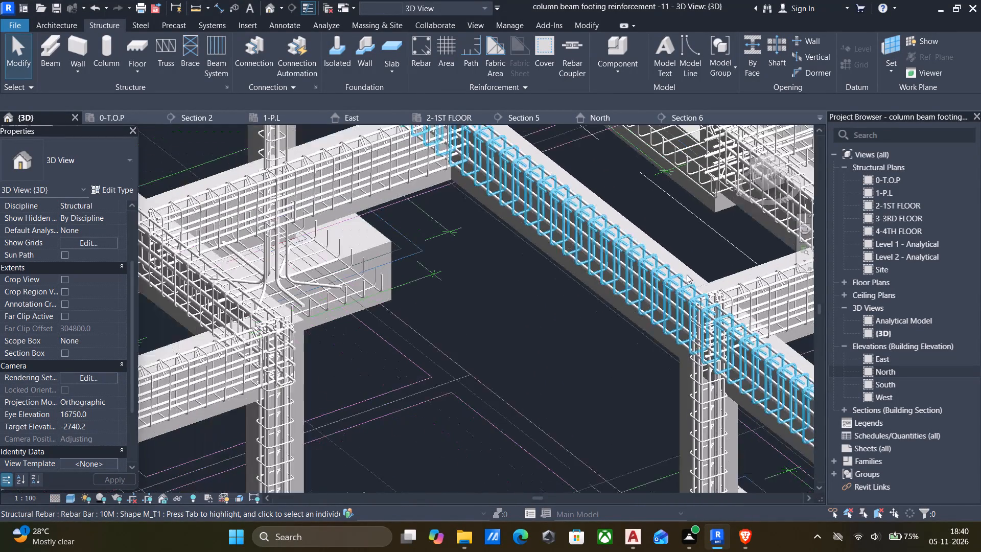
{"action": "scroll", "coordinate": [683, 272], "scroll_direction": "up", "scroll_amount": 9}
{"action": "left_click", "coordinate": [667, 275]}
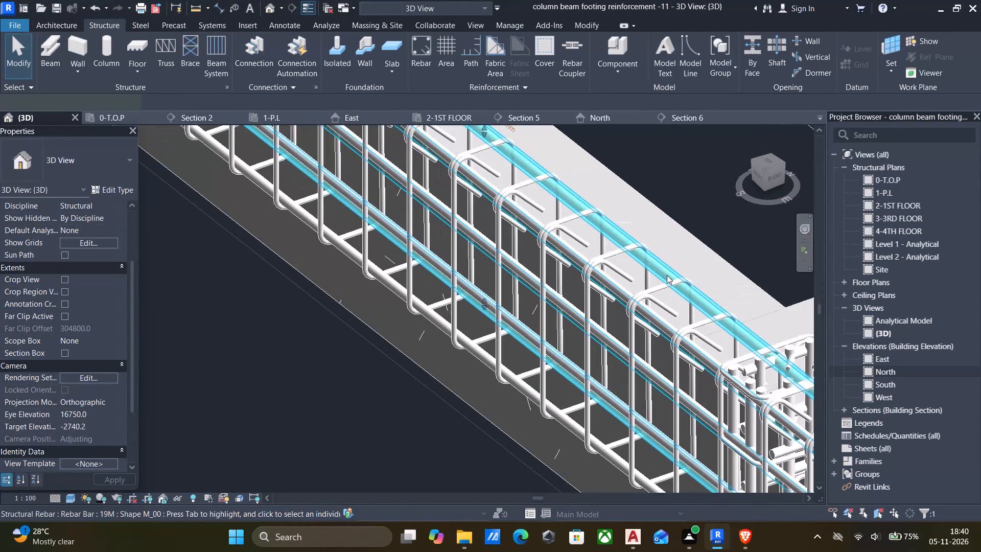
{"action": "scroll", "coordinate": [667, 275], "scroll_direction": "down", "scroll_amount": 13}
{"action": "scroll", "coordinate": [667, 277], "scroll_direction": "down", "scroll_amount": 8}
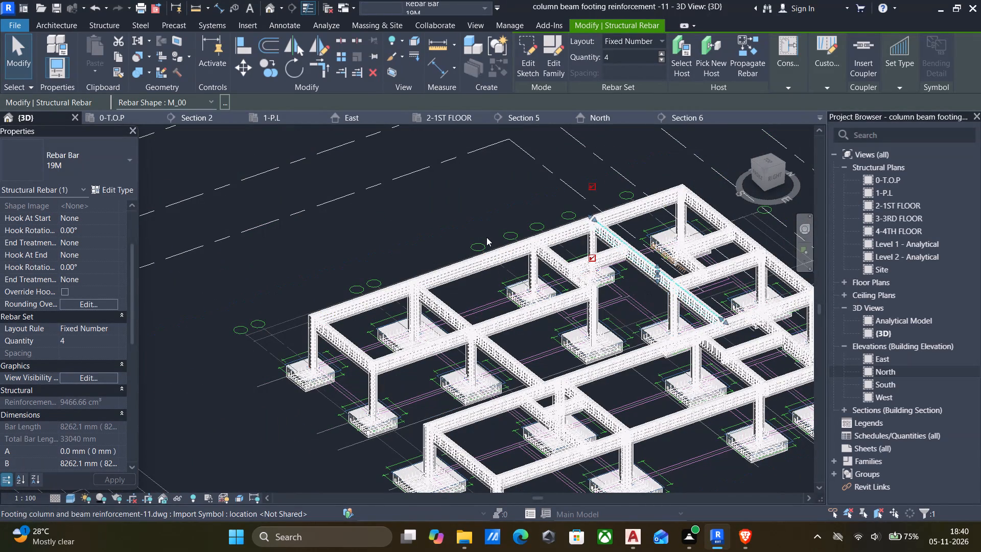
Open the South building elevation view.
{"action": "key", "text": "Escape"}
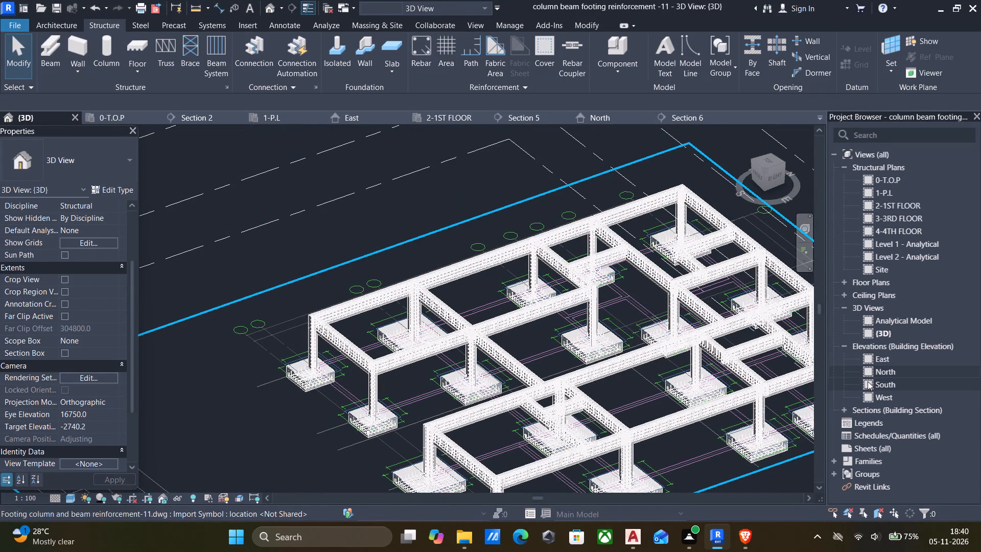
{"action": "double_click", "coordinate": [867, 381]}
{"action": "scroll", "coordinate": [600, 301], "scroll_direction": "down", "scroll_amount": 1}
{"action": "scroll", "coordinate": [470, 372], "scroll_direction": "up", "scroll_amount": 5}
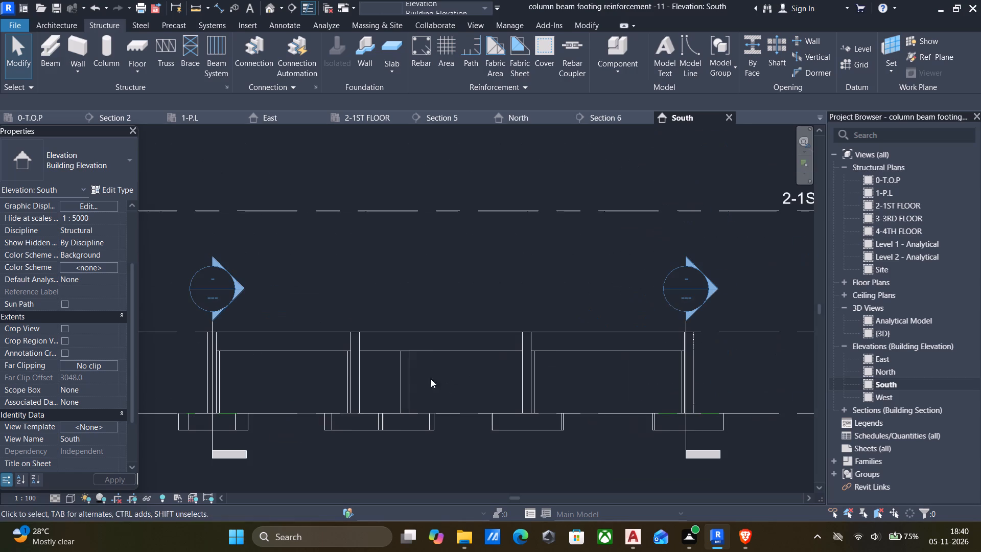
Select all section markers of the building and temporarily hide them in the South elevation.
{"action": "left_click", "coordinate": [734, 386]}
{"action": "left_click_drag", "start_coordinate": [732, 386], "coordinate": [551, 376]}
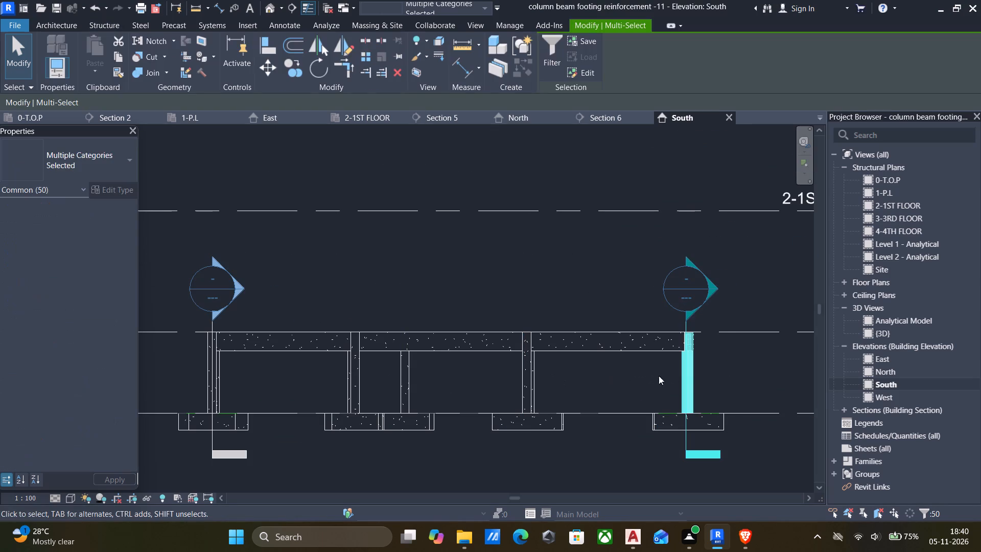
{"action": "left_click", "coordinate": [741, 382]}
{"action": "left_click", "coordinate": [712, 290]}
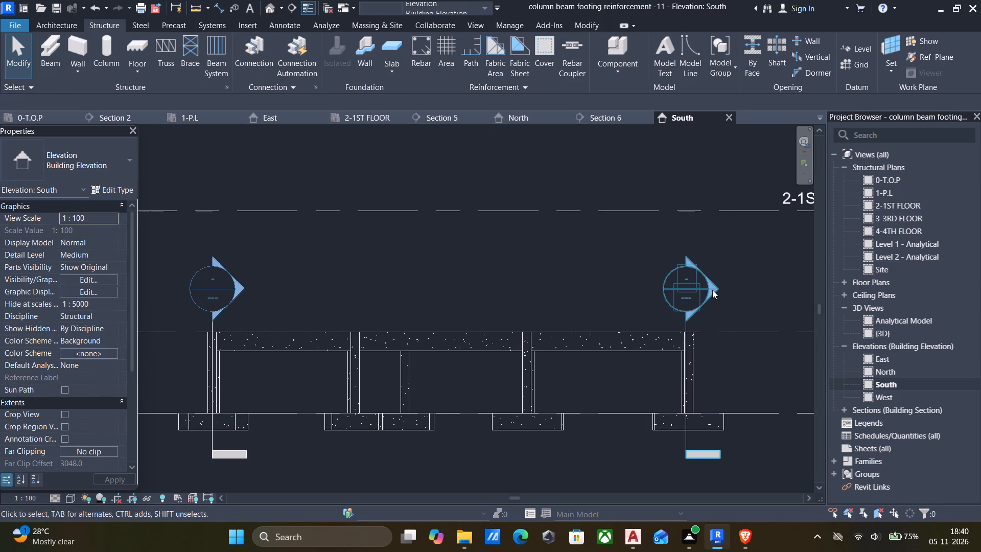
{"action": "left_click", "coordinate": [714, 452]}
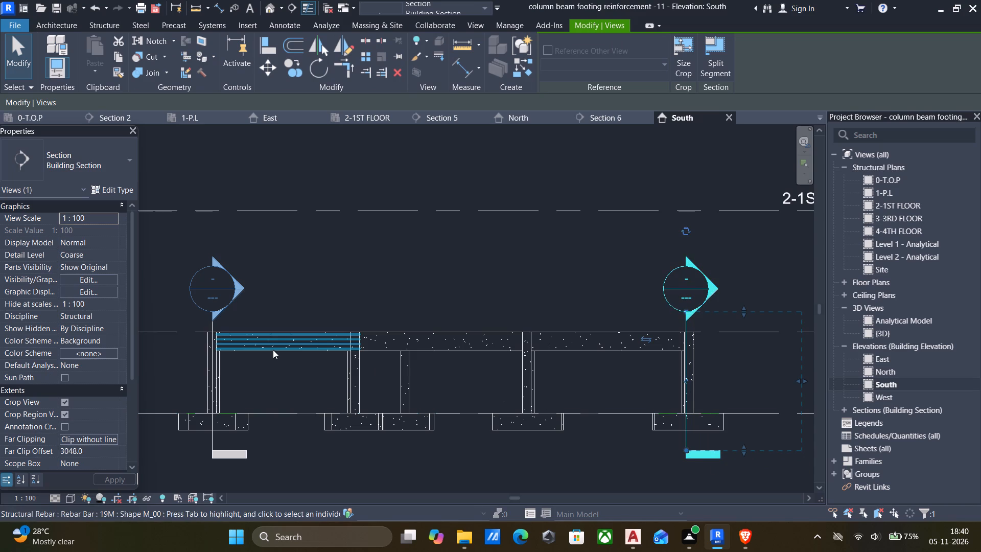
{"action": "key", "text": "s"}
{"action": "key", "text": "a"}
{"action": "type", "text": "hh"}
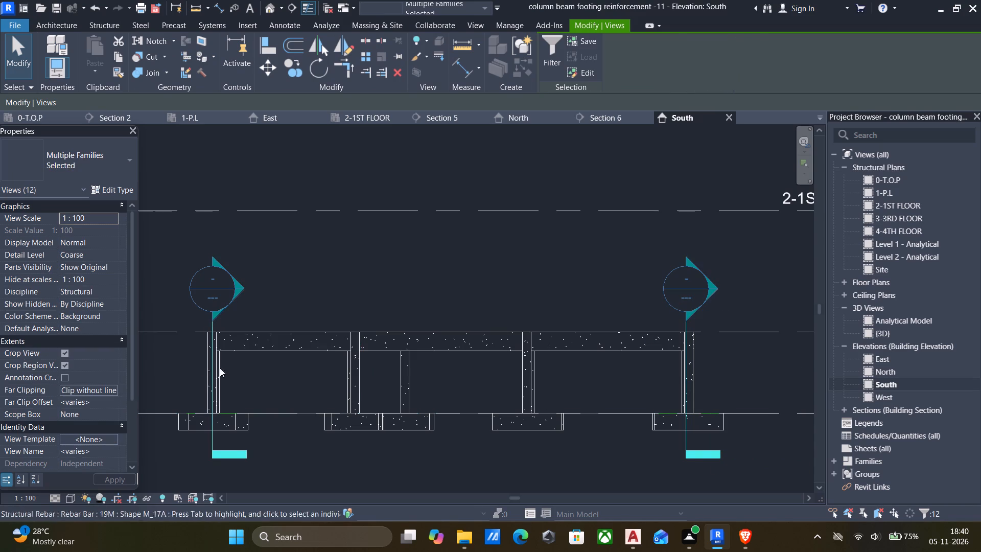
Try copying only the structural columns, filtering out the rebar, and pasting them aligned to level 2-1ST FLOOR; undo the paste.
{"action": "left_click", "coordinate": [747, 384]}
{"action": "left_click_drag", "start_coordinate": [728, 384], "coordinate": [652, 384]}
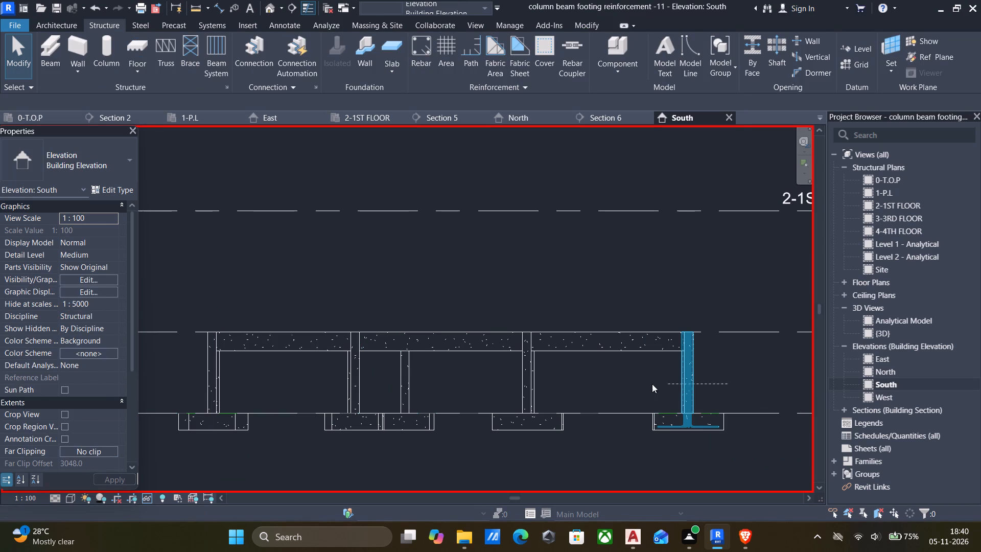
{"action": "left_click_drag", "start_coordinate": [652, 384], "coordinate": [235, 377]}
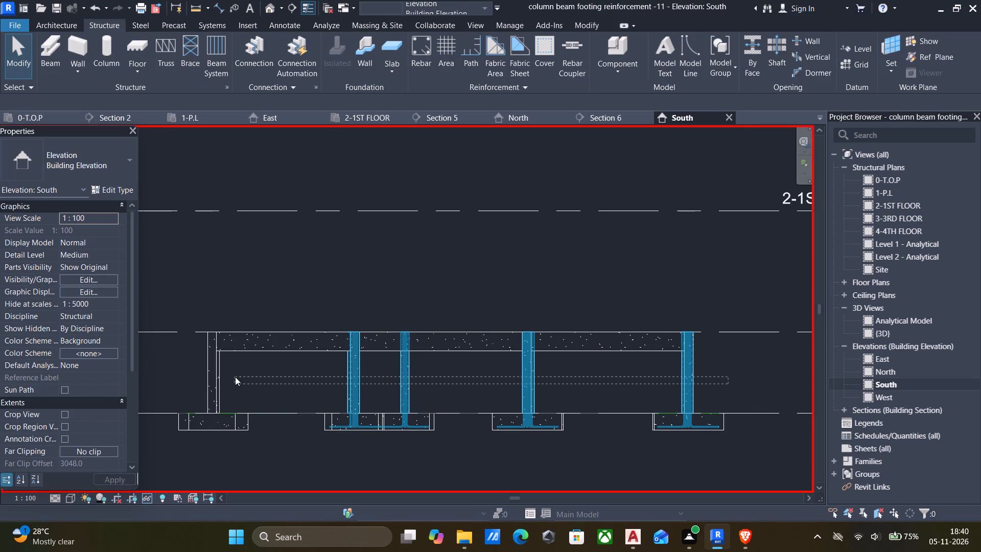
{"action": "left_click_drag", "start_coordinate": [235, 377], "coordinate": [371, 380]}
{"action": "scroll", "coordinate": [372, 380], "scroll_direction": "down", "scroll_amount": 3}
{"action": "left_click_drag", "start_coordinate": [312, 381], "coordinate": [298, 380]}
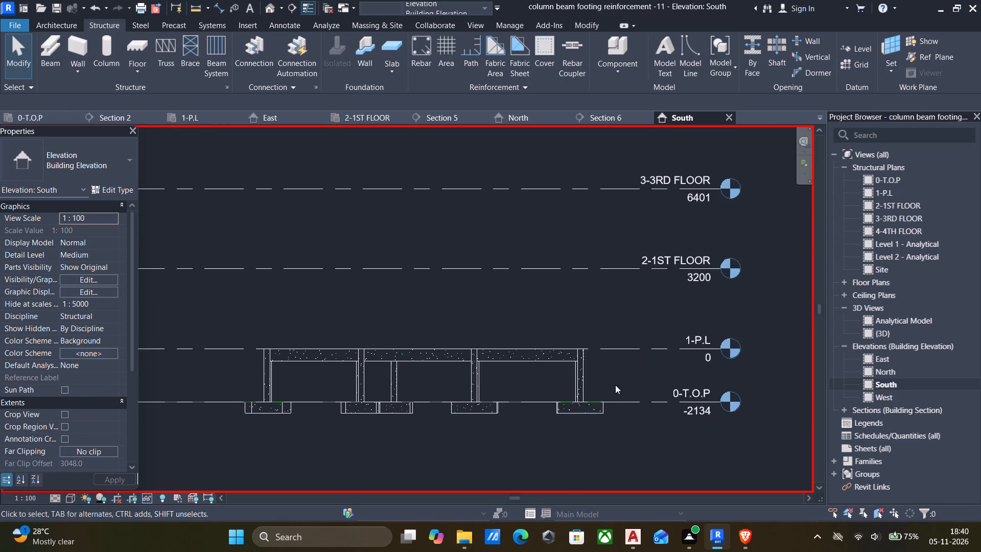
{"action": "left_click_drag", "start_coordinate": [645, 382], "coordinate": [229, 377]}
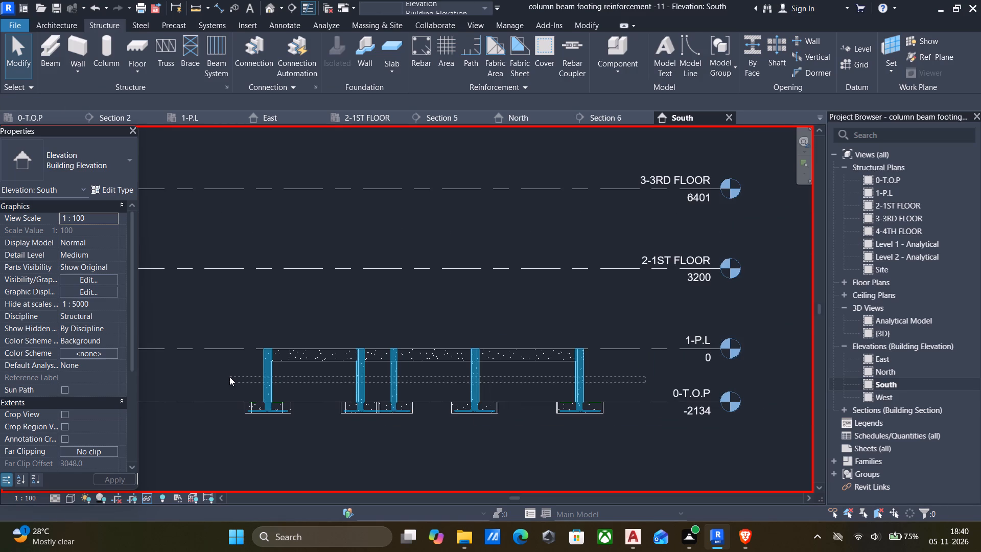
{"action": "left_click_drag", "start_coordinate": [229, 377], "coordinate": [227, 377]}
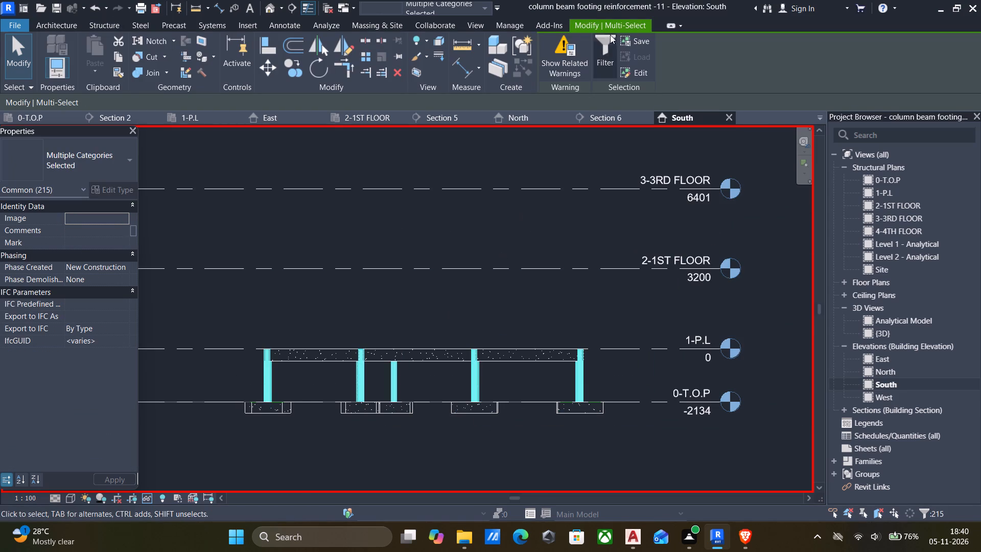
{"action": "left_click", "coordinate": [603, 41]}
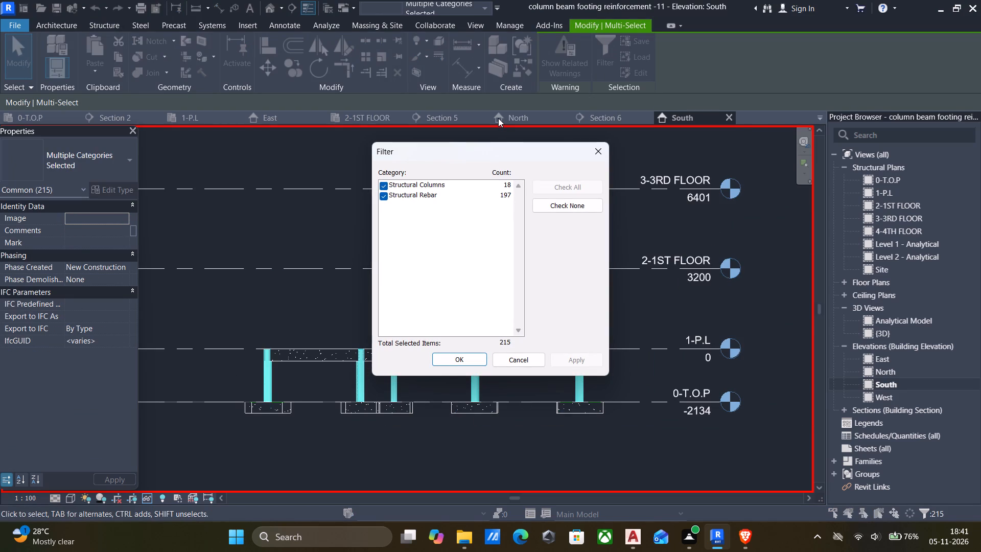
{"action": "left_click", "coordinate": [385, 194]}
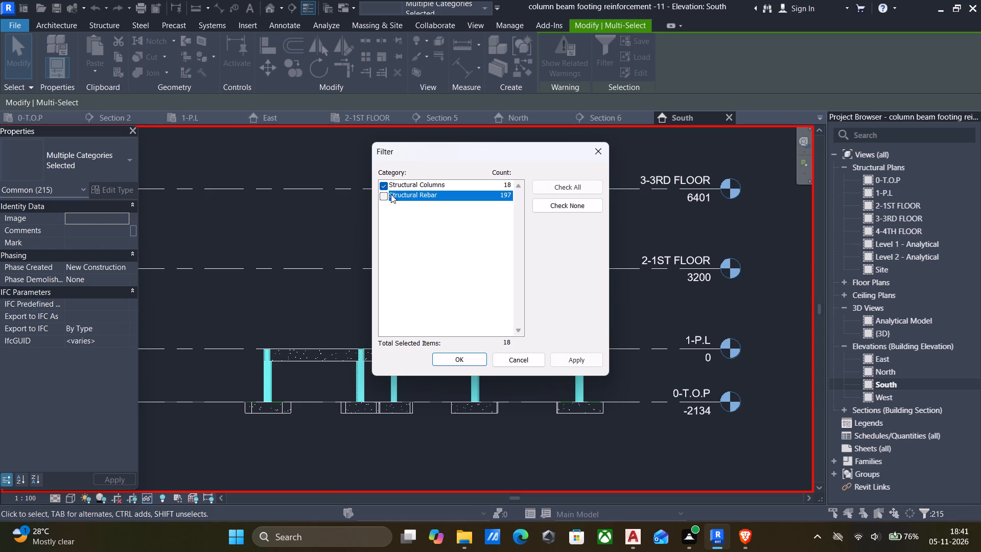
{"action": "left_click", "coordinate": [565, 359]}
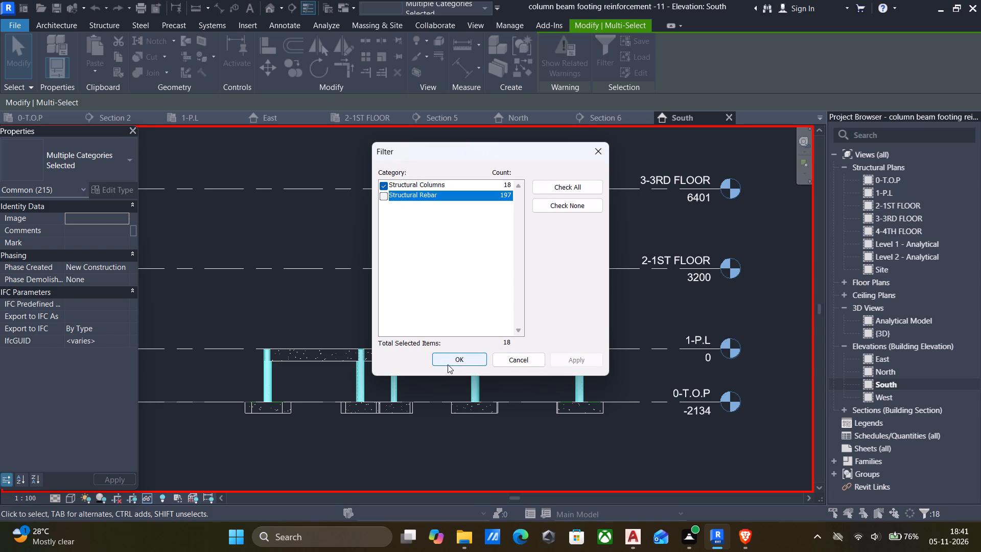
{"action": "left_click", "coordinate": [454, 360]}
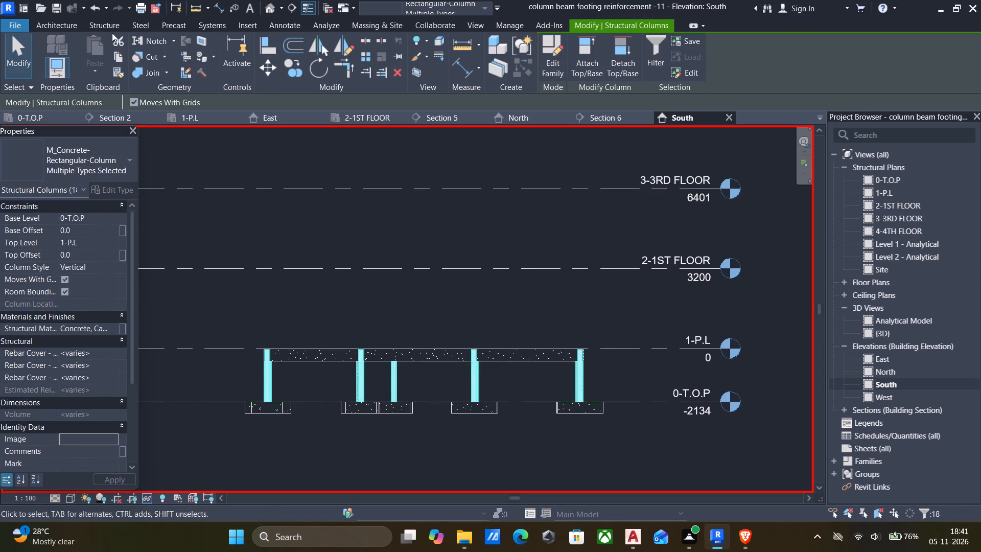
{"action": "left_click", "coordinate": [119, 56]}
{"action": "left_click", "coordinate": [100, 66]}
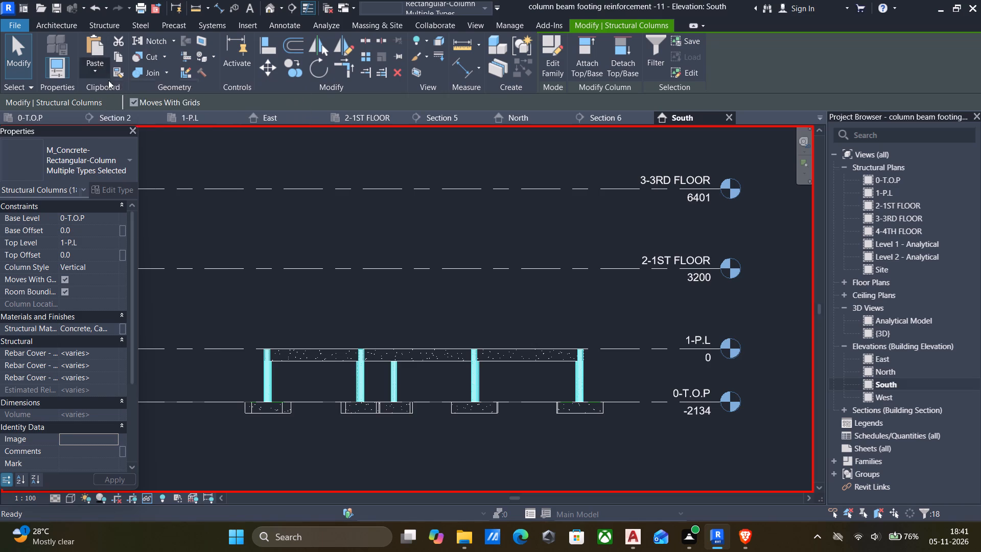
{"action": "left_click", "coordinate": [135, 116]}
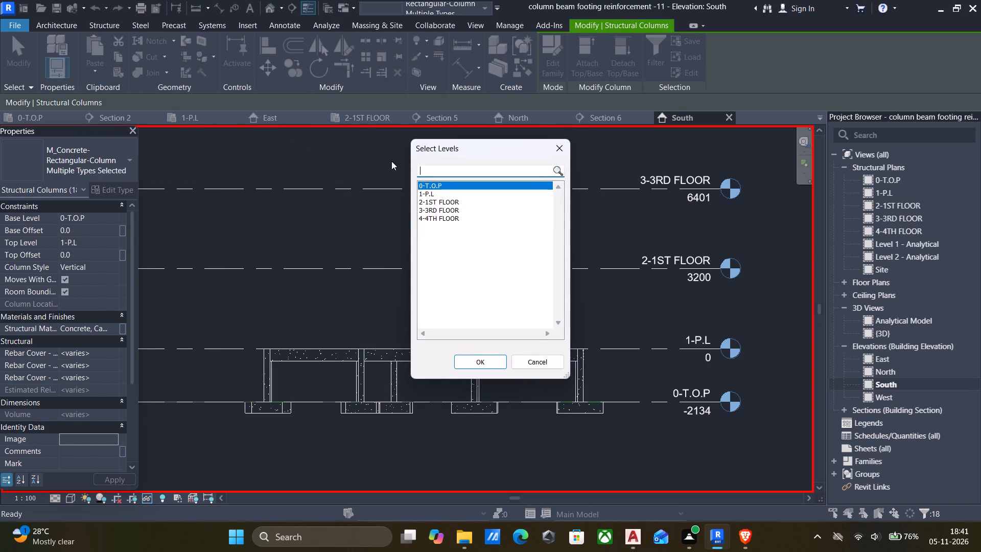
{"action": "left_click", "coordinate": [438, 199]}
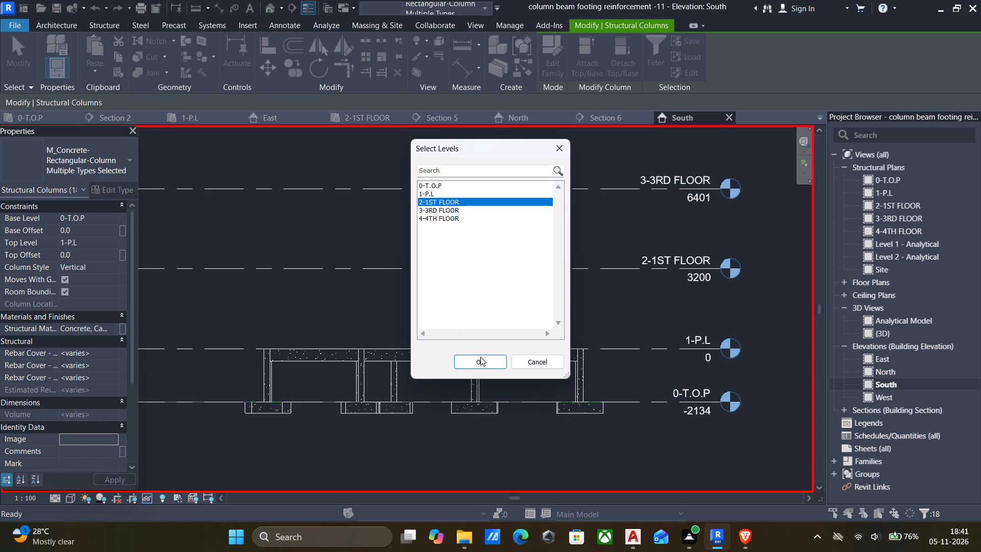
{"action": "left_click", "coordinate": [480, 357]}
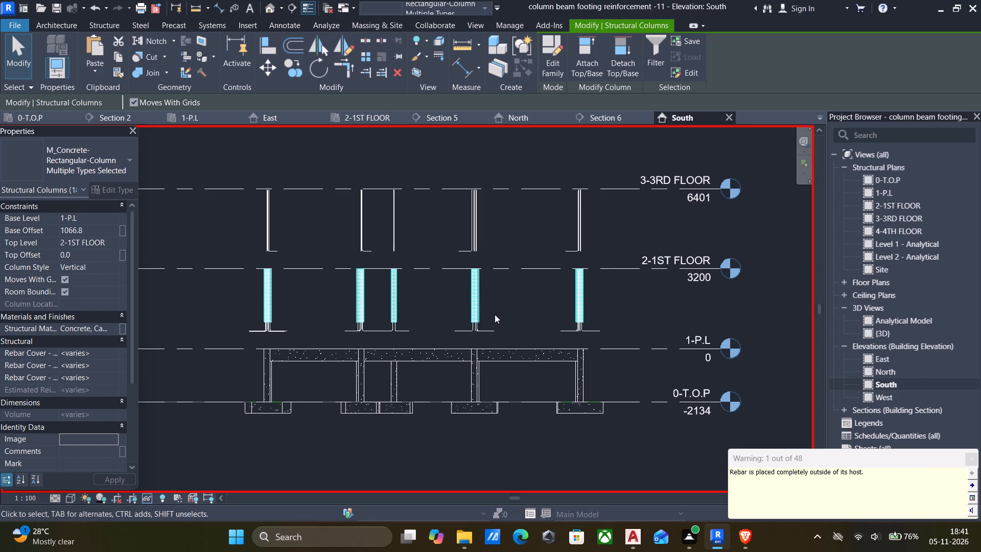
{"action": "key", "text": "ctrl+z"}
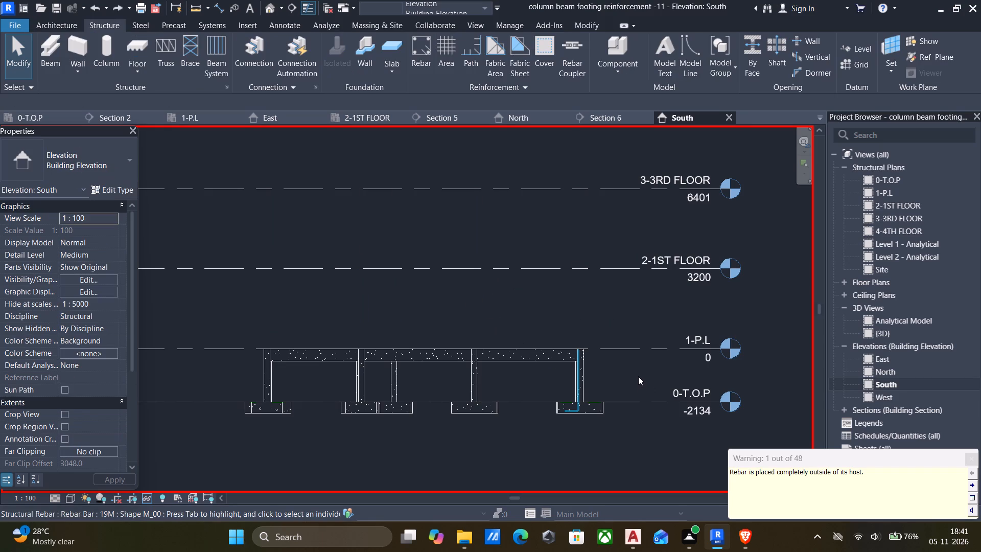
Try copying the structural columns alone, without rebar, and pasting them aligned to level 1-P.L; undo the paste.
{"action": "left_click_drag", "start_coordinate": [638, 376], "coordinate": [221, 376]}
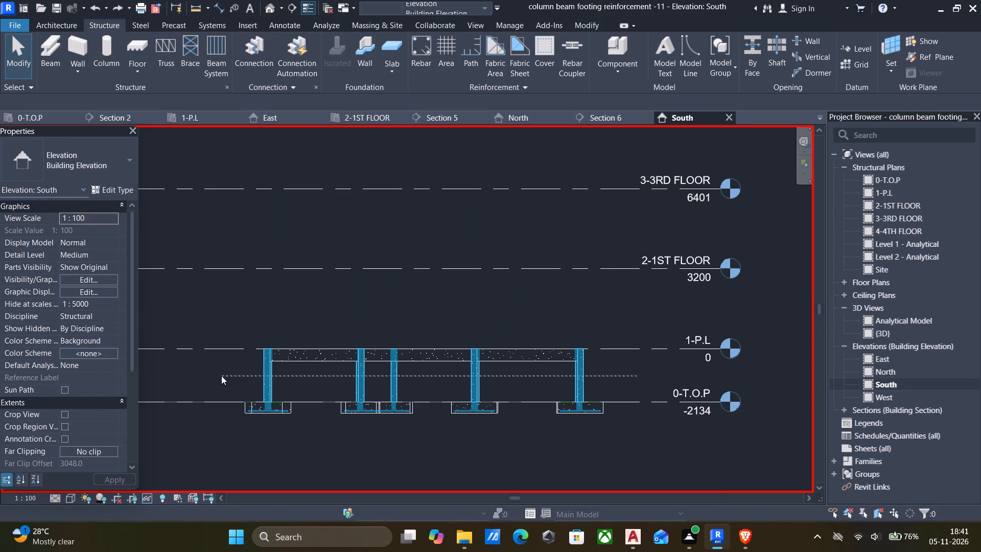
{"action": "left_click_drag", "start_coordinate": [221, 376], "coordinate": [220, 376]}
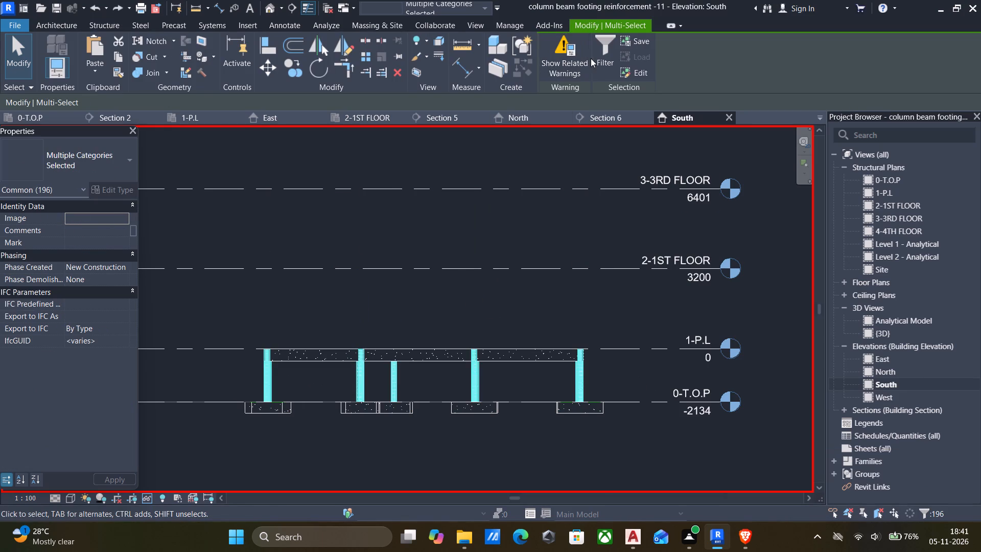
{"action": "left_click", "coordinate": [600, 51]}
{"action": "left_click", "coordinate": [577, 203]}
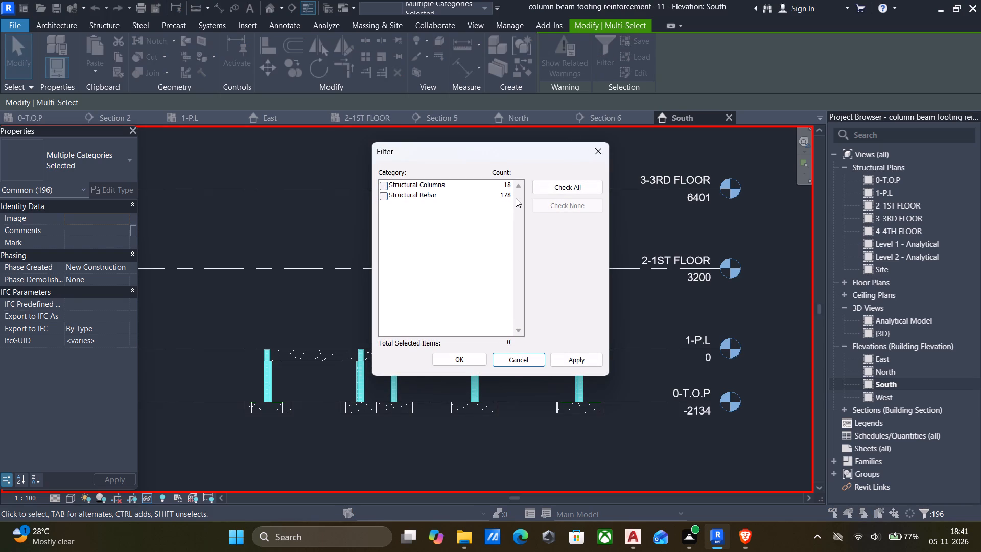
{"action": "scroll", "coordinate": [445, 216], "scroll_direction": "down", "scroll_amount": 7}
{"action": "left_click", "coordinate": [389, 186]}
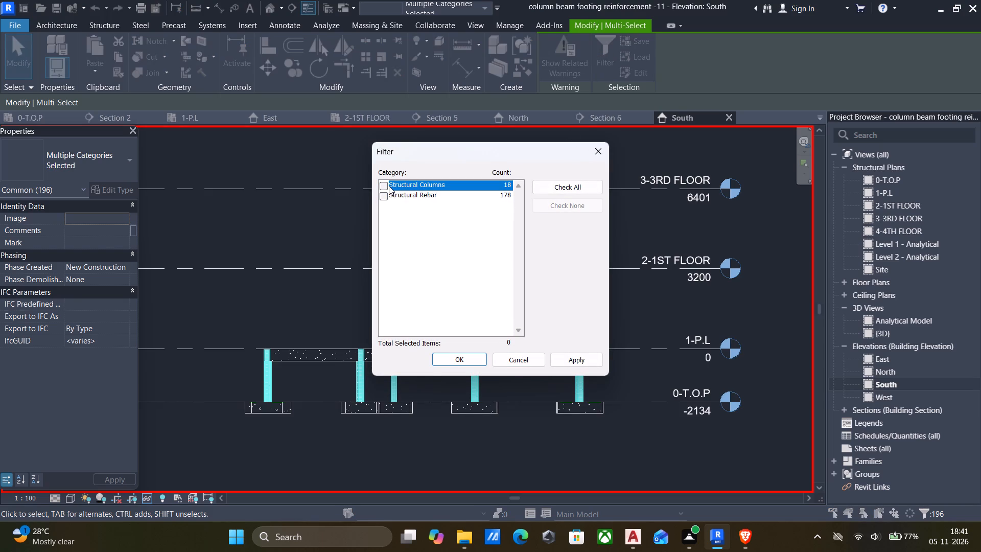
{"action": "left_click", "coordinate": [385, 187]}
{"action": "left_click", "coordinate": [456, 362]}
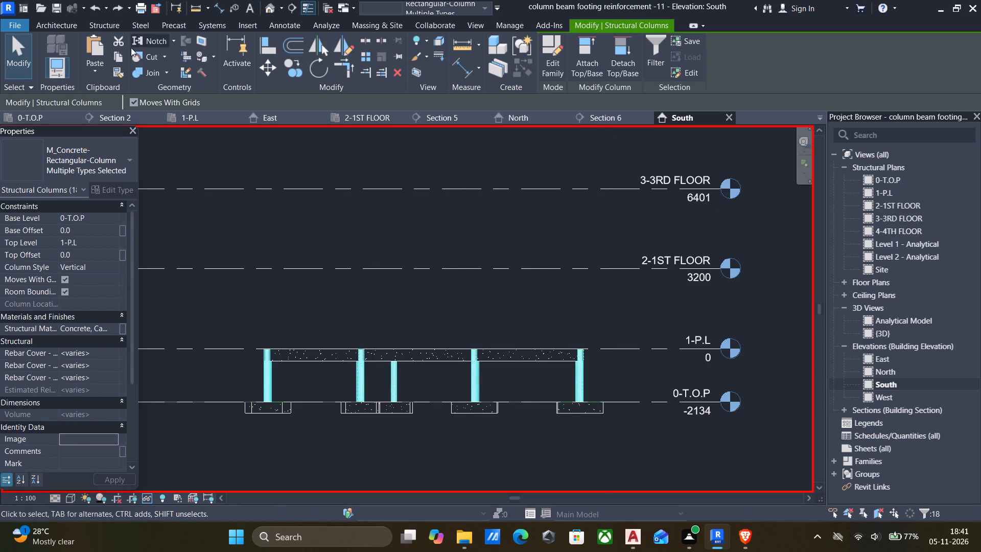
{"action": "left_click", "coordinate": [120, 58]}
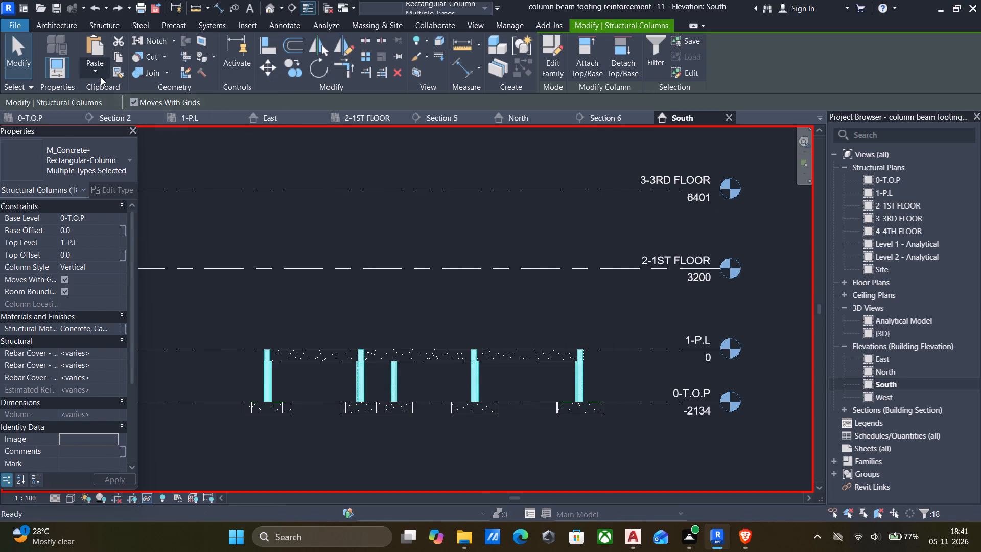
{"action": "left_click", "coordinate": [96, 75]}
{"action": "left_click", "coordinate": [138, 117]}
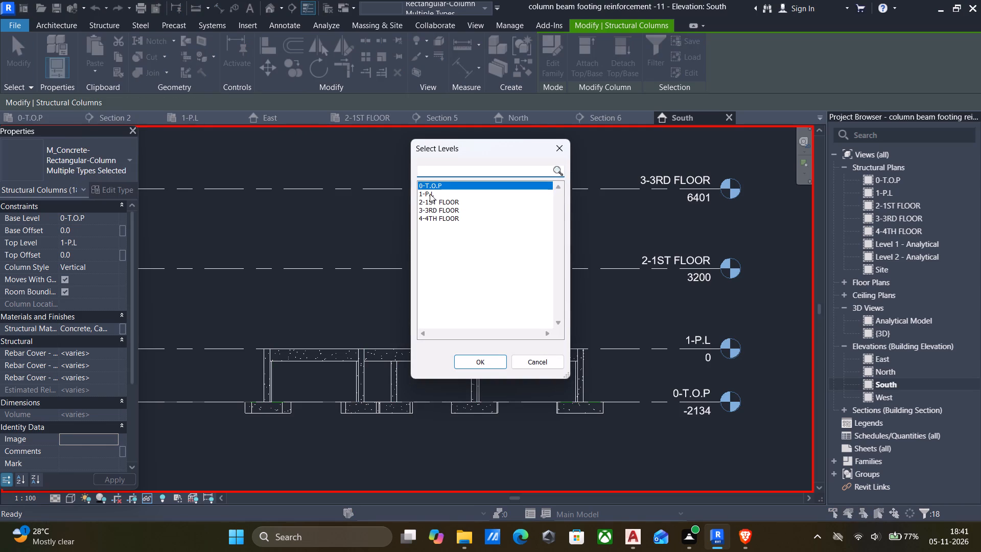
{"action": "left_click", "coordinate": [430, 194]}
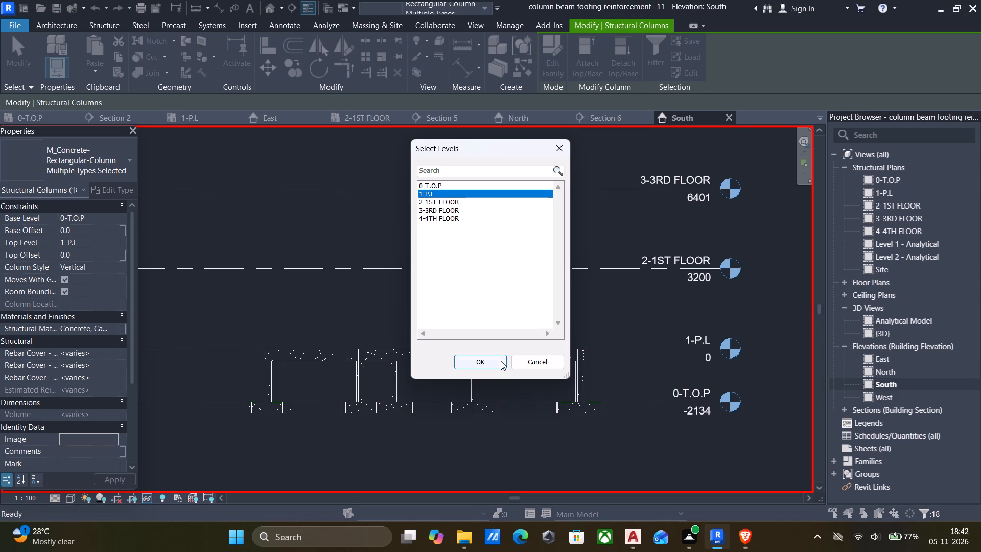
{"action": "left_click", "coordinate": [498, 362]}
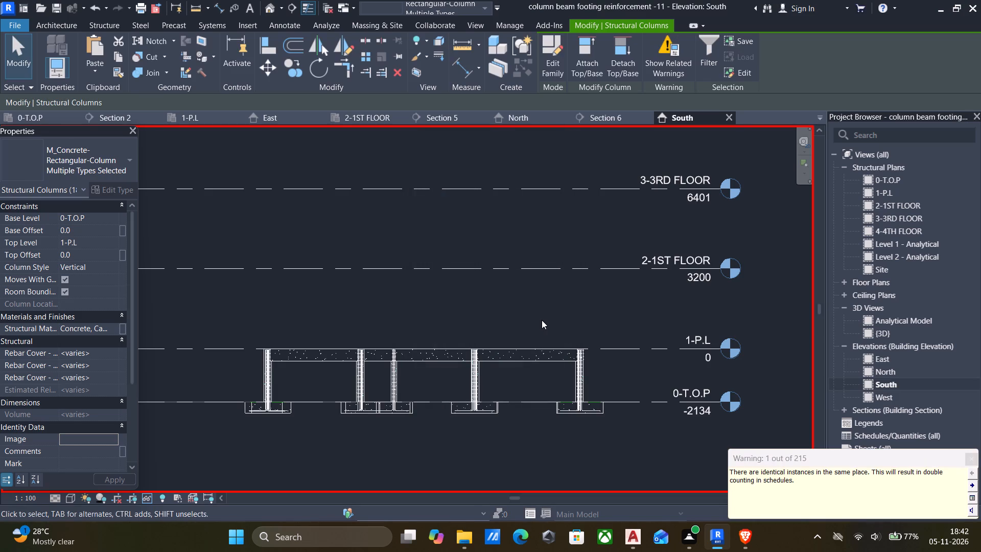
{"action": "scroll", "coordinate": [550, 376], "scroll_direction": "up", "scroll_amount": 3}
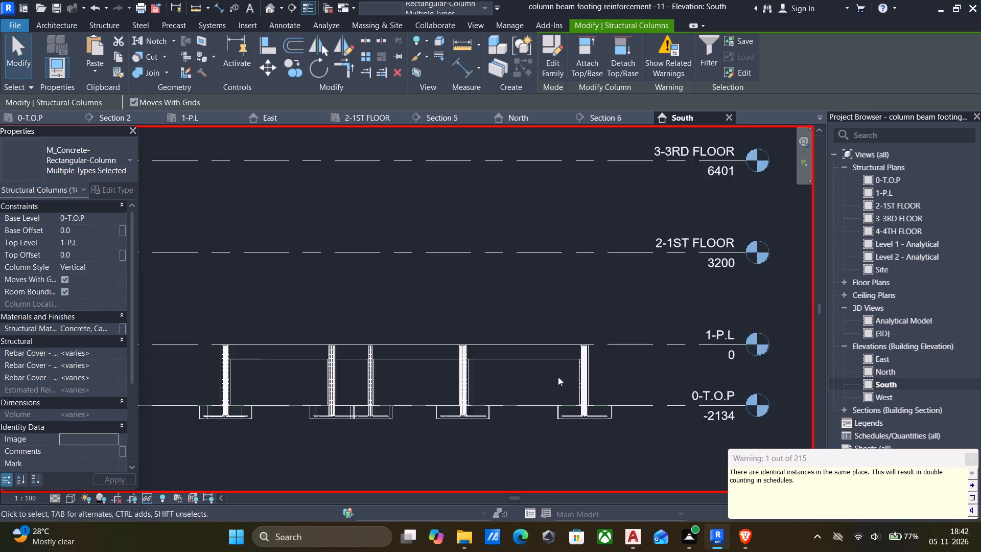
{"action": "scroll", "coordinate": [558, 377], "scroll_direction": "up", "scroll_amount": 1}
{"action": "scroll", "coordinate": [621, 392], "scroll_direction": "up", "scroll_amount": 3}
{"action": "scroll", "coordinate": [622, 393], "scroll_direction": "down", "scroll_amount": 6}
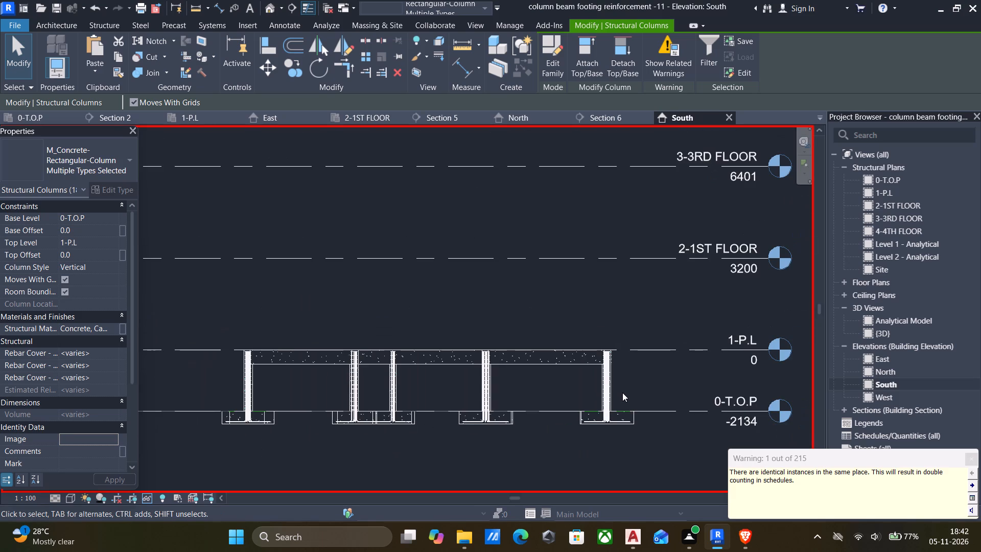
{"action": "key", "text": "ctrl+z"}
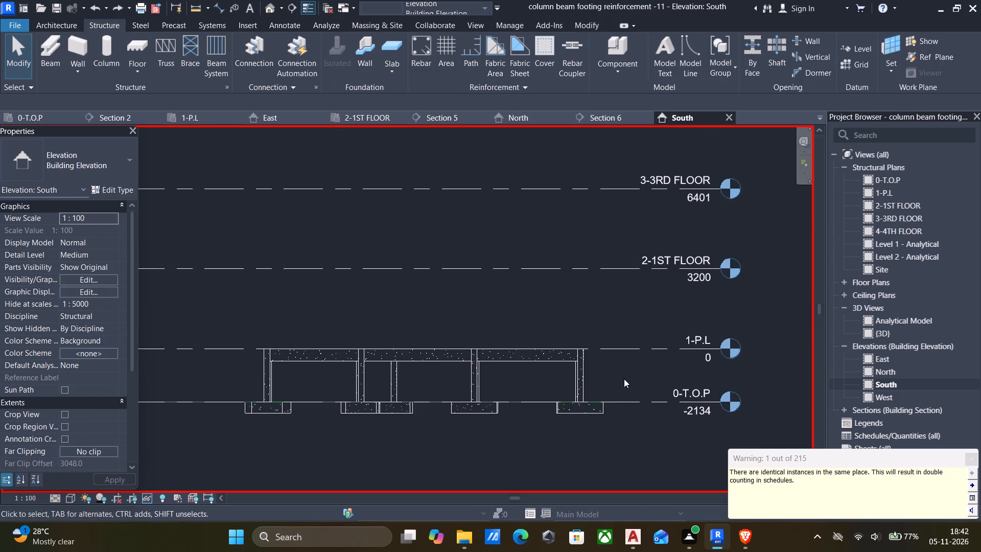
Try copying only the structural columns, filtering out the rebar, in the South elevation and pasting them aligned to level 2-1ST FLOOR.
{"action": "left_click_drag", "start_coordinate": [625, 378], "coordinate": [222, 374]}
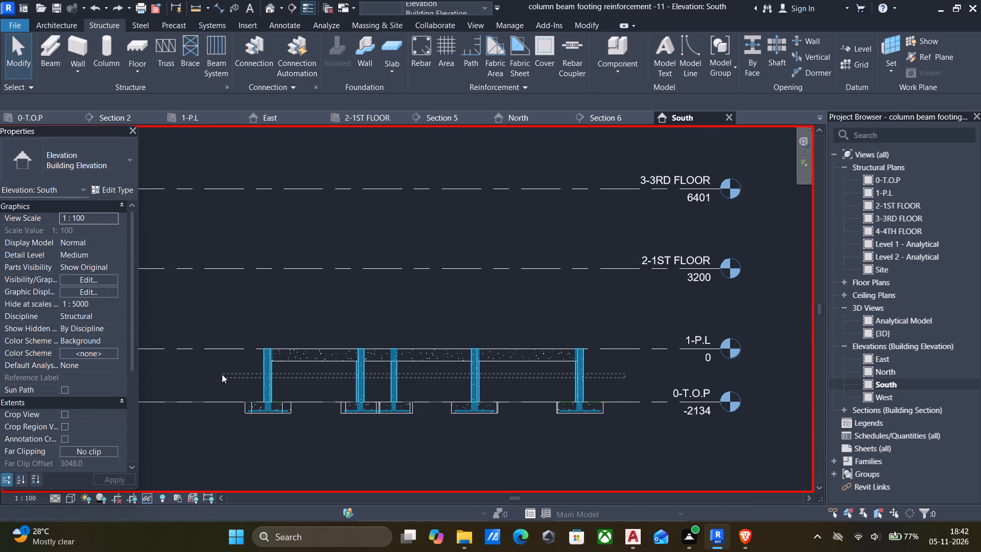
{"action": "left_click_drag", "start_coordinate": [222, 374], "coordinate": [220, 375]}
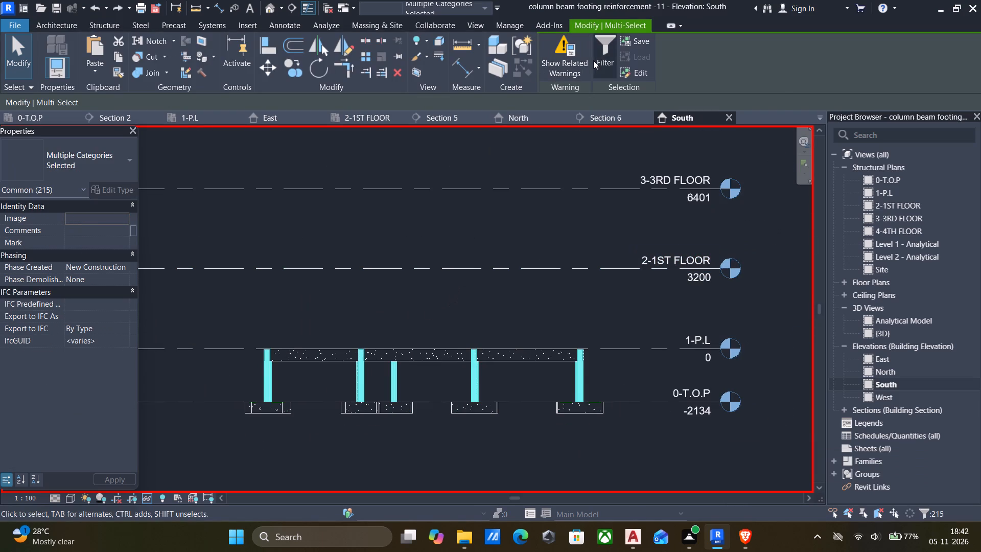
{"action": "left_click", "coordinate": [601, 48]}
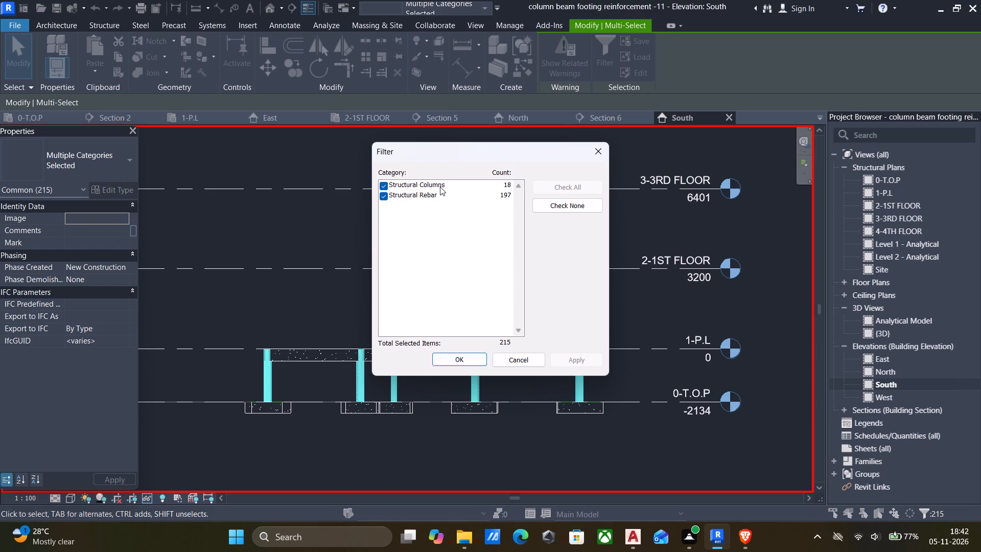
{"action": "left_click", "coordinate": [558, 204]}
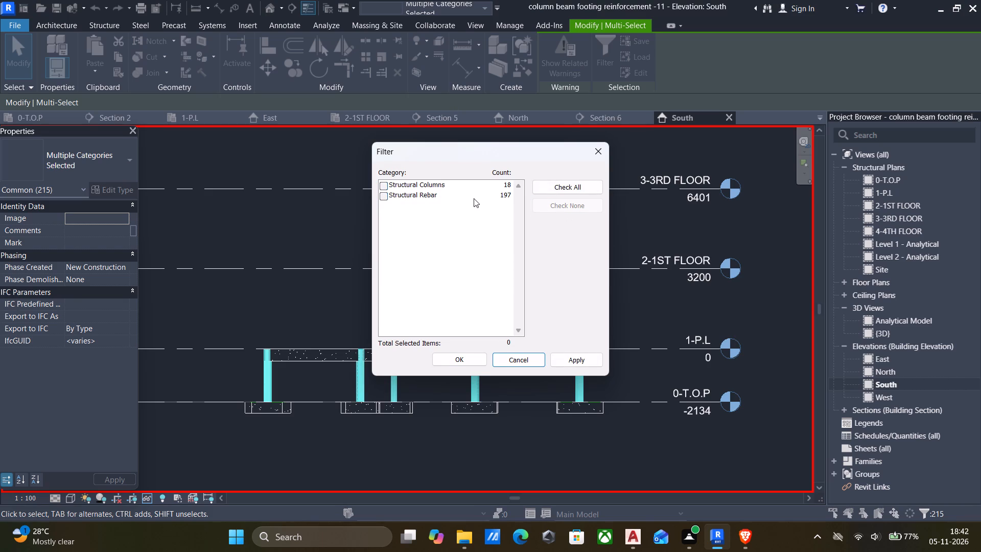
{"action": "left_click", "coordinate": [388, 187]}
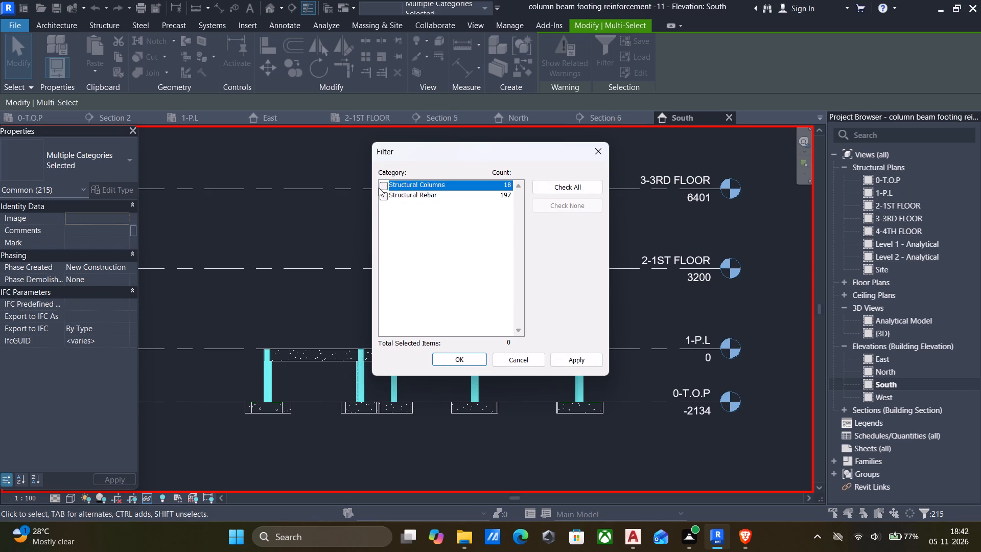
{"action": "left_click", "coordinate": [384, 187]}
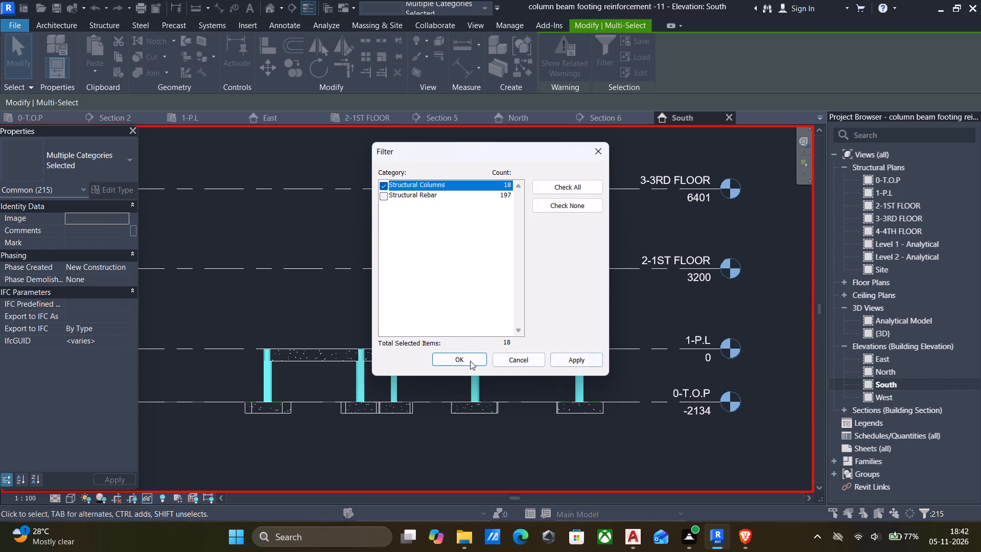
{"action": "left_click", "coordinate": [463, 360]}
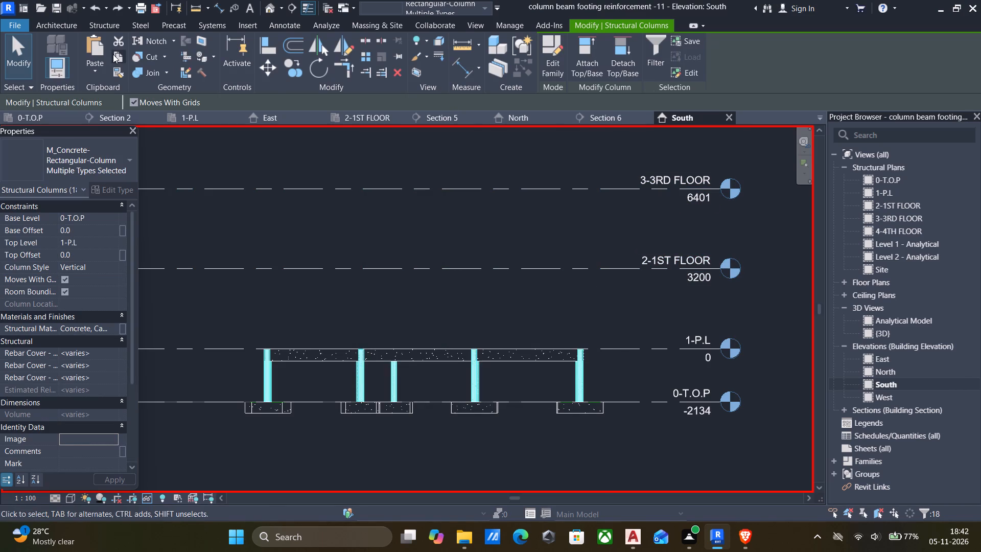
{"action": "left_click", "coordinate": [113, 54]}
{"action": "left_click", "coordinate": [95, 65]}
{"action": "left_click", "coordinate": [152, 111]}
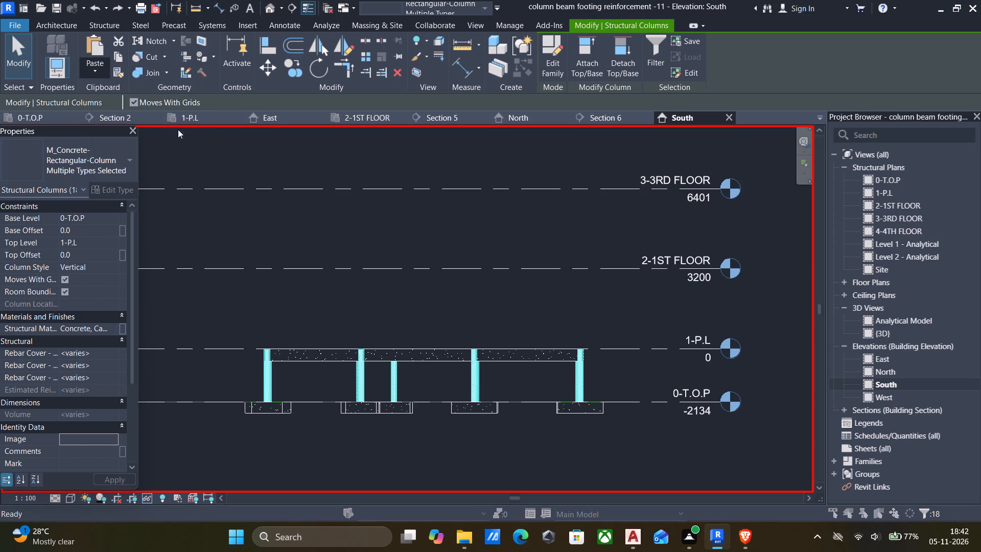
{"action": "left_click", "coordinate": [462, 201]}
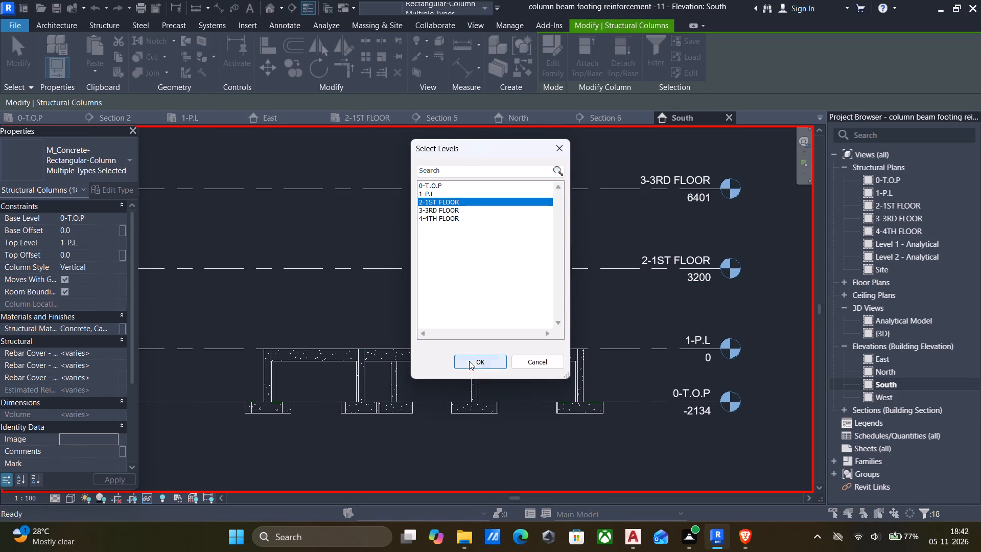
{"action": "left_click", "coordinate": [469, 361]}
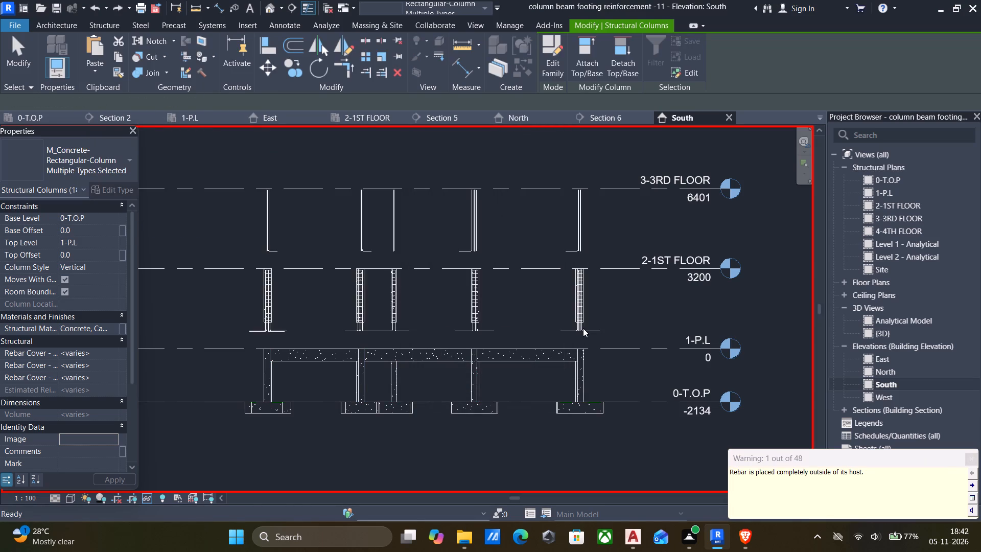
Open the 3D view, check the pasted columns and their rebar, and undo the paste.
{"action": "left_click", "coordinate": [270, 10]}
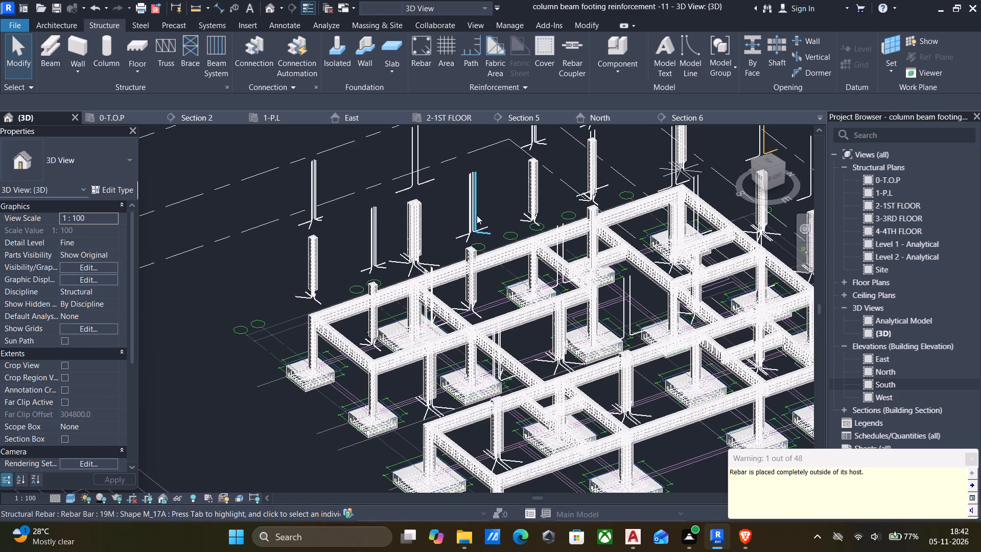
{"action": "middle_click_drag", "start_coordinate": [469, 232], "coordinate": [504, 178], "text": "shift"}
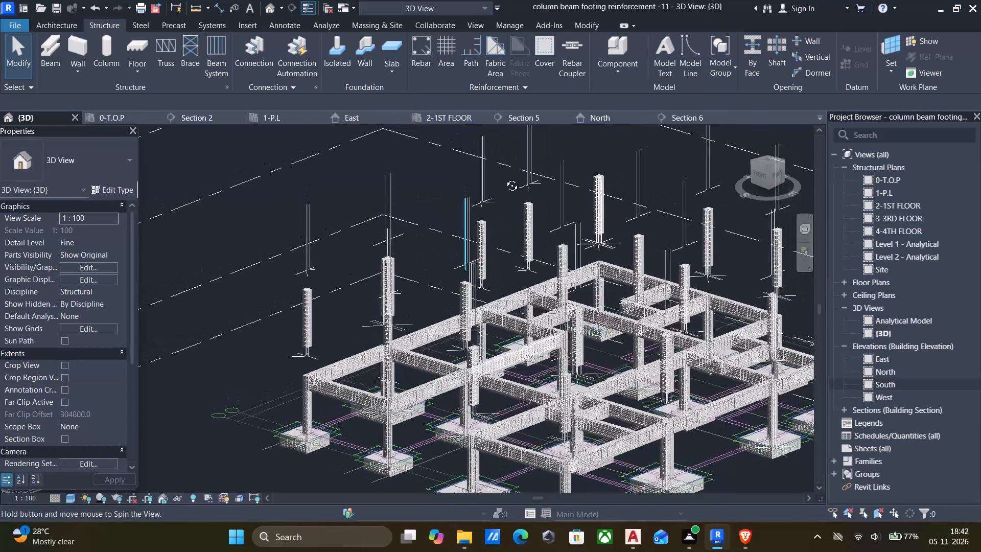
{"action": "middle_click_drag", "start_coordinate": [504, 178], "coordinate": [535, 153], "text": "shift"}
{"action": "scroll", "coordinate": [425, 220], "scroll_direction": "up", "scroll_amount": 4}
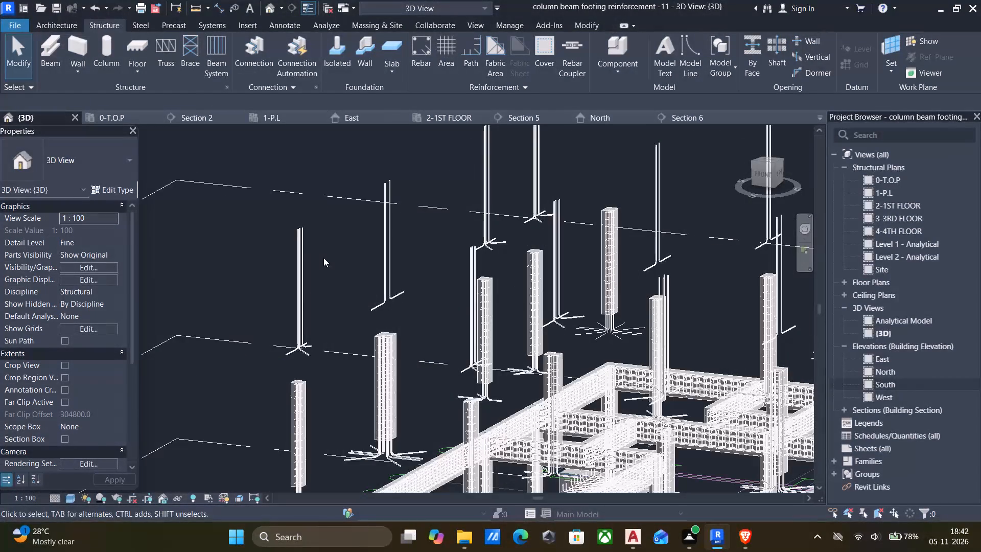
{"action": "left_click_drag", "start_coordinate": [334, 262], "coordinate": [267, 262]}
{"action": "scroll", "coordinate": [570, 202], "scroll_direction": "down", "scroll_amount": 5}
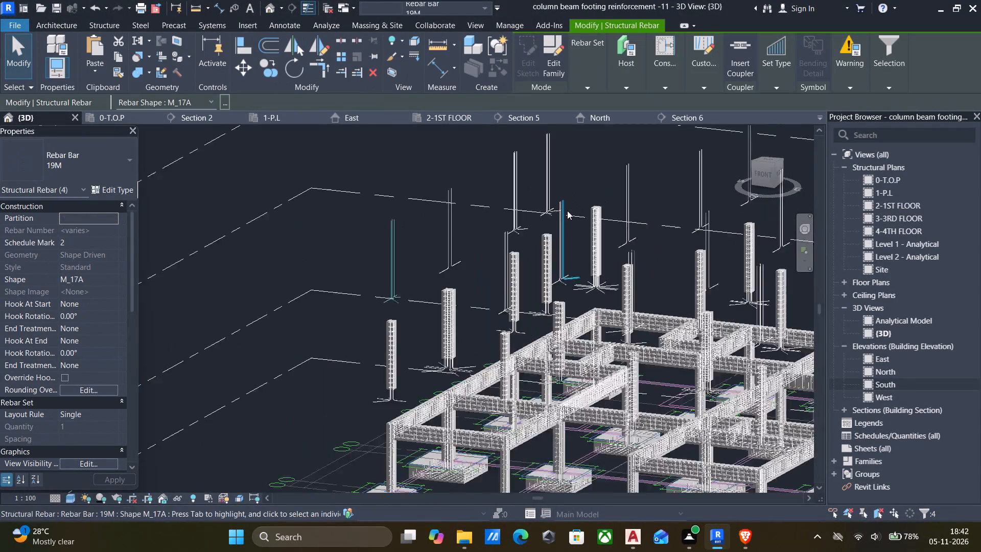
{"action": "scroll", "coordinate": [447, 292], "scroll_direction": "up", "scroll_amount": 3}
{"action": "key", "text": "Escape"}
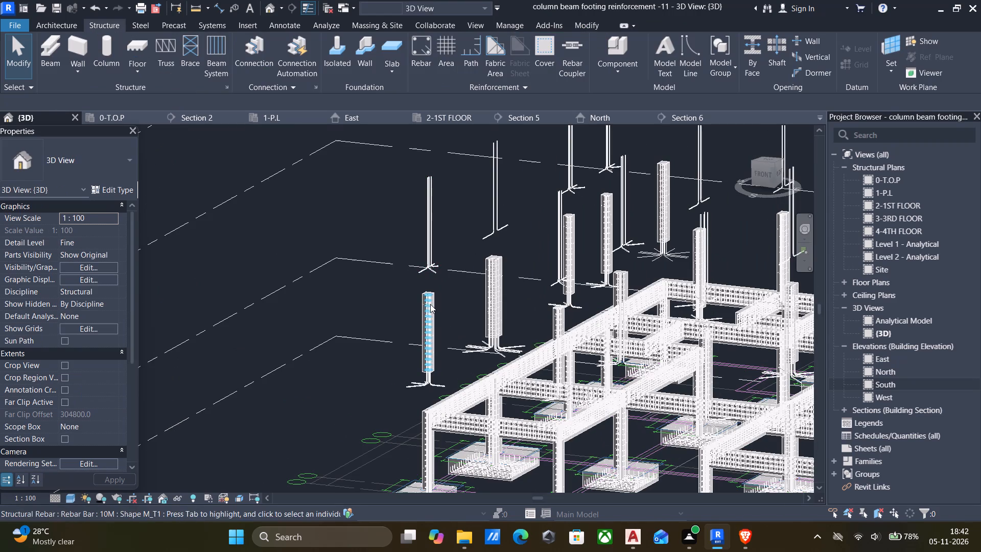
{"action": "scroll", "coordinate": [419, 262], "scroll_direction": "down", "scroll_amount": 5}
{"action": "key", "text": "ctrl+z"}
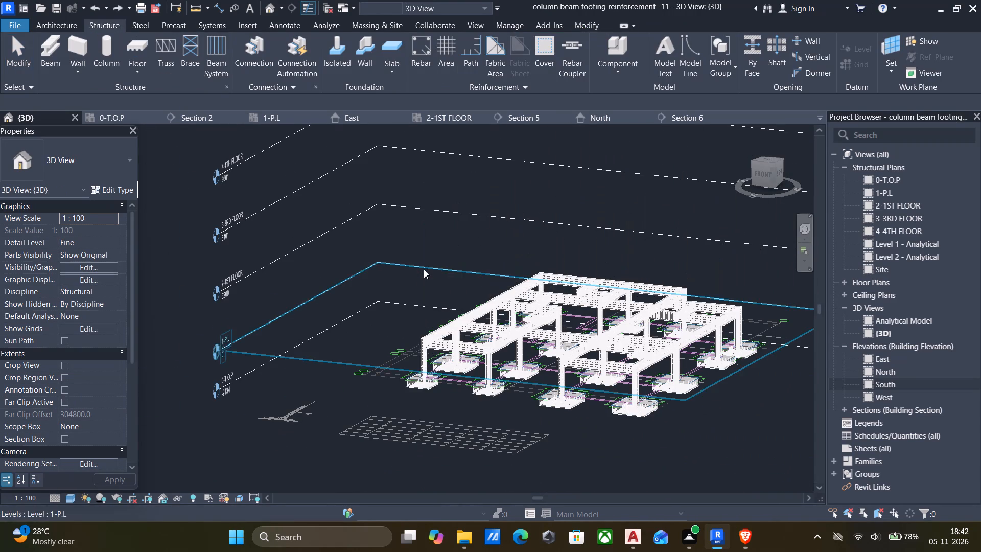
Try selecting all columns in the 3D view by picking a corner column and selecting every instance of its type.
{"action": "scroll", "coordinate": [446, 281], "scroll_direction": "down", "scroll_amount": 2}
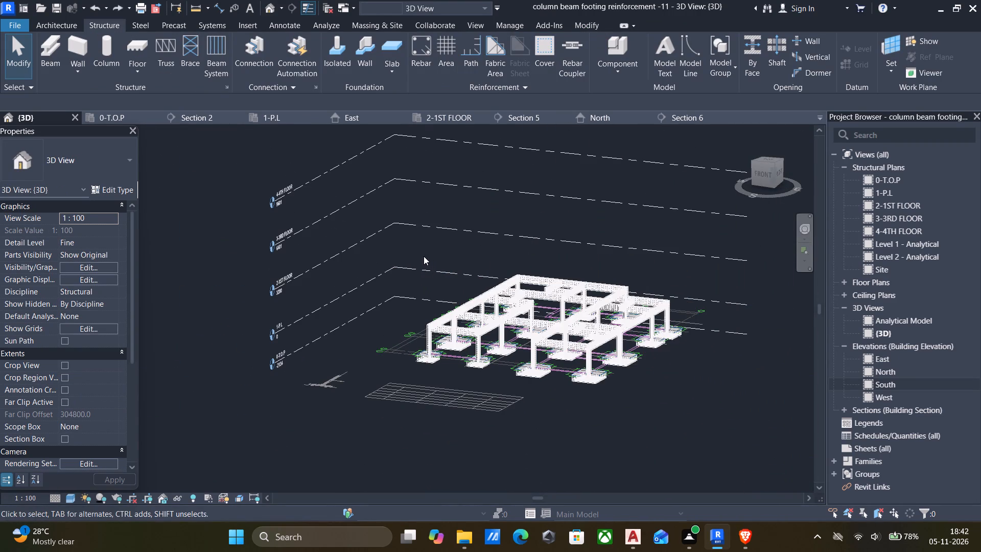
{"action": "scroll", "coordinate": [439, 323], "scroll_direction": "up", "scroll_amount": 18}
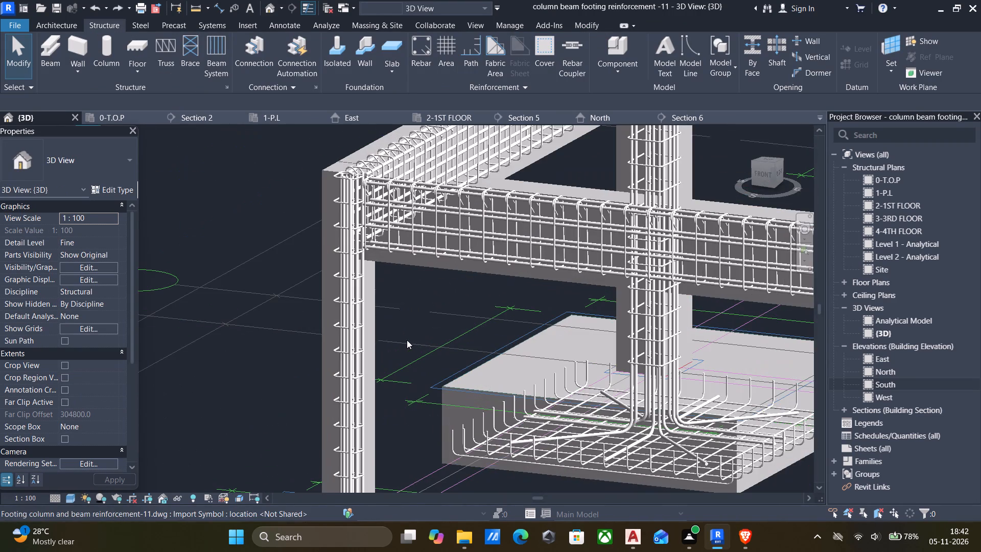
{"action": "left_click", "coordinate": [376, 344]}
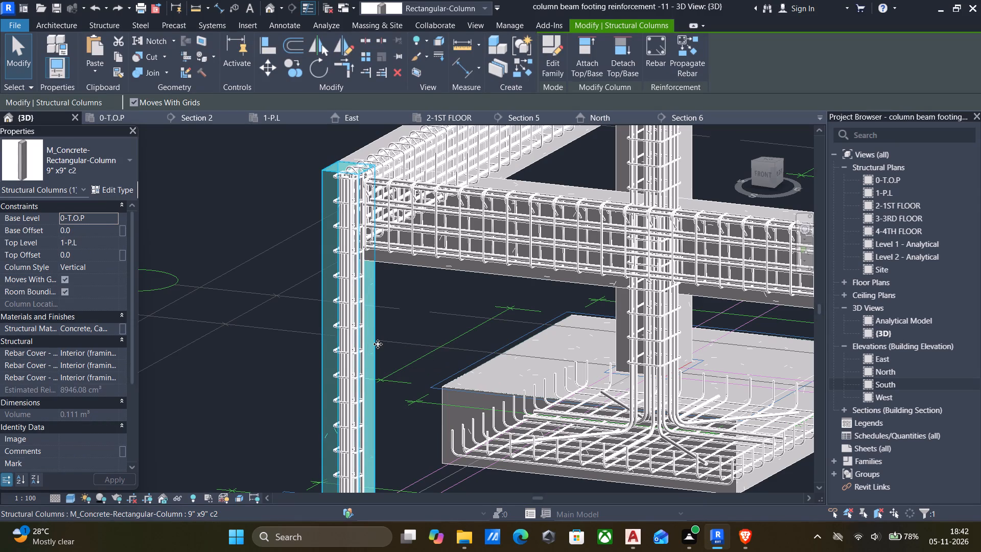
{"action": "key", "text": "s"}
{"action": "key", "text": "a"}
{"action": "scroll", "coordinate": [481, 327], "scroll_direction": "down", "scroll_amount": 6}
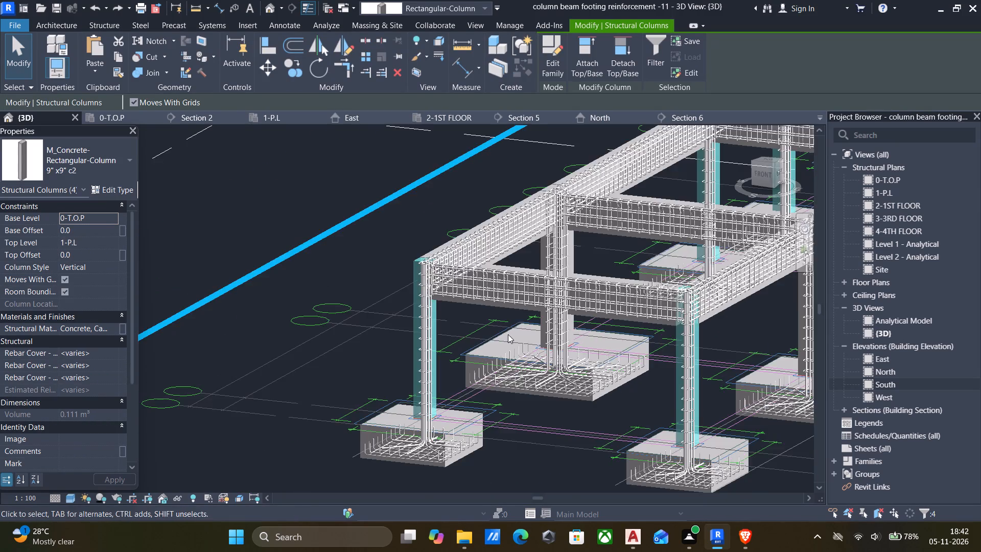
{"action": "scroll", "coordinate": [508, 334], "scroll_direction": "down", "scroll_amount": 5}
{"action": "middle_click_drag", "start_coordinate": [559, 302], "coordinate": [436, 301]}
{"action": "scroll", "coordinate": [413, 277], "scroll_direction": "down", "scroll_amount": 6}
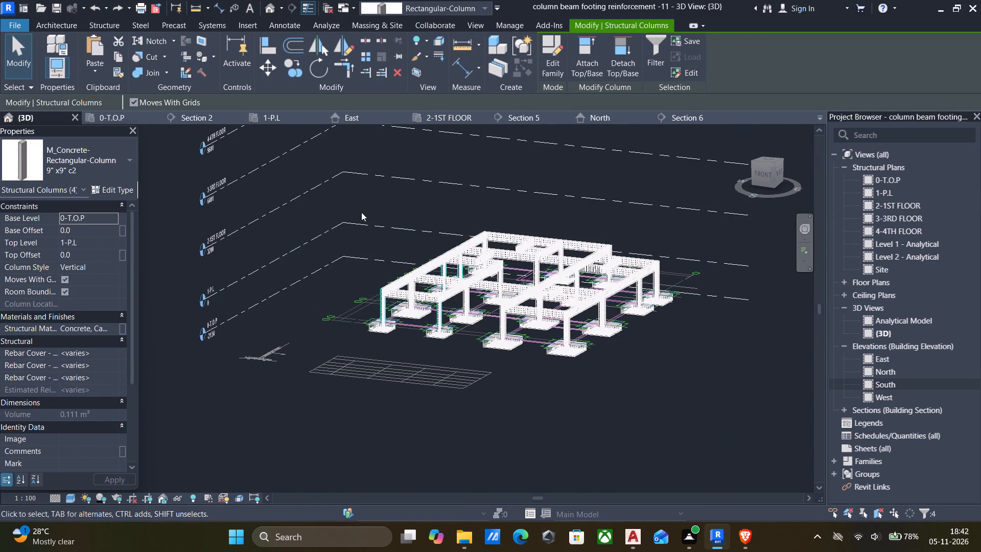
Select the whole frame in 3D, filter it to Structural Columns only, copy the columns and paste them aligned to level 2-1ST FLOOR.
{"action": "left_click_drag", "start_coordinate": [354, 199], "coordinate": [758, 398]}
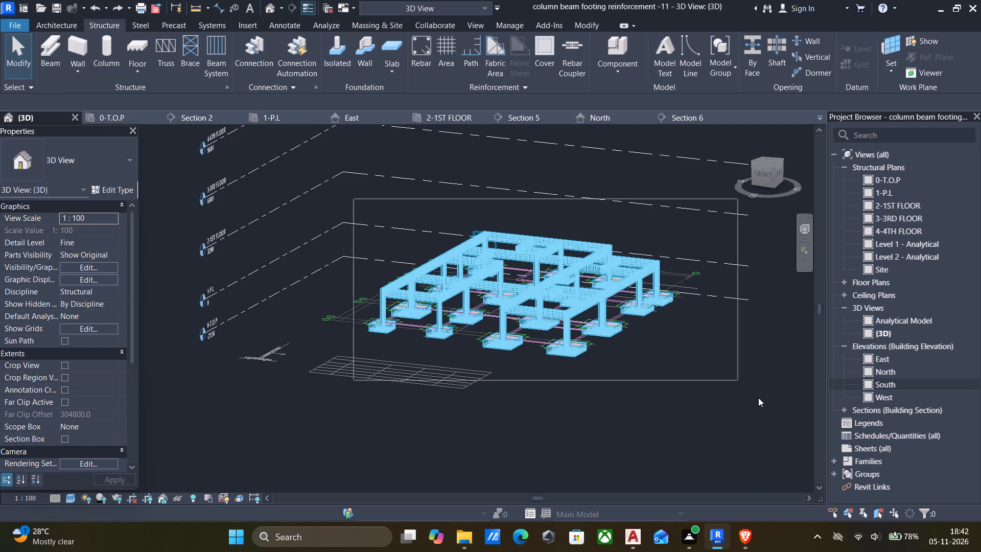
{"action": "left_click_drag", "start_coordinate": [758, 398], "coordinate": [757, 390]}
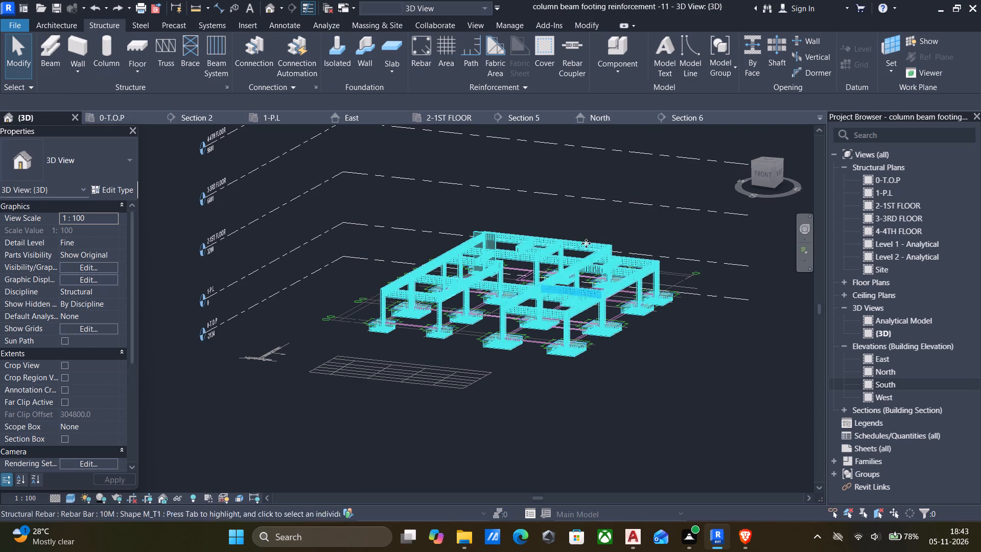
{"action": "left_click", "coordinate": [608, 40]}
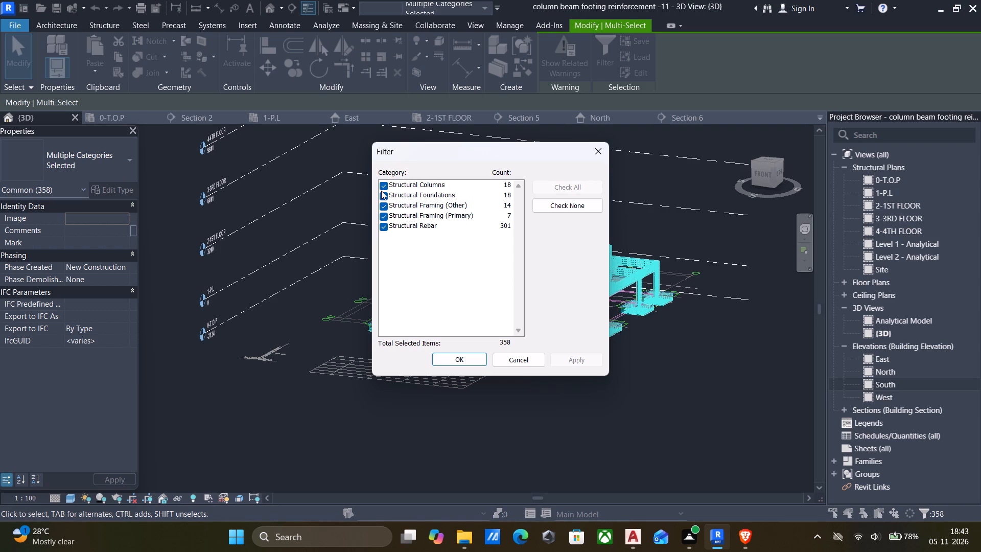
{"action": "left_click", "coordinate": [557, 204]}
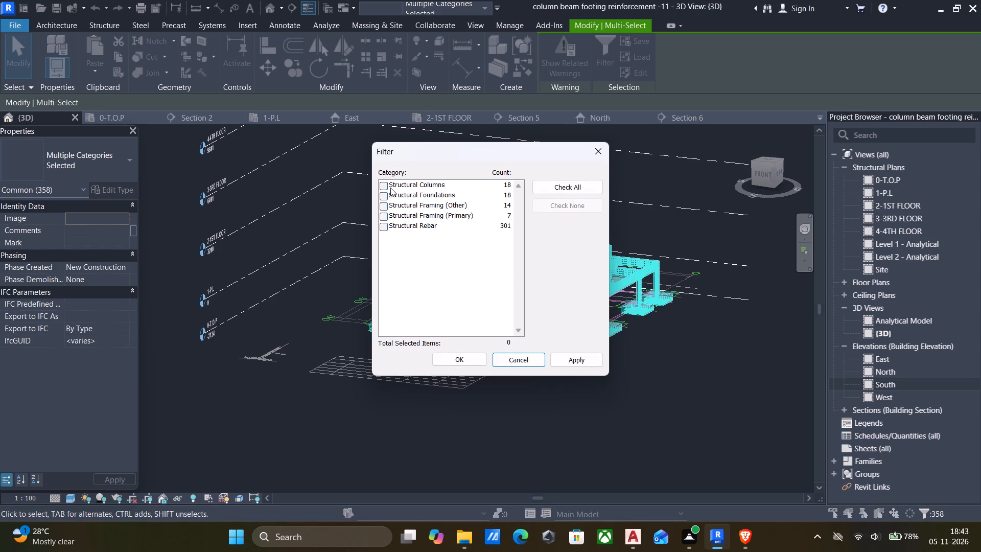
{"action": "left_click", "coordinate": [387, 187]}
{"action": "left_click", "coordinate": [381, 183]}
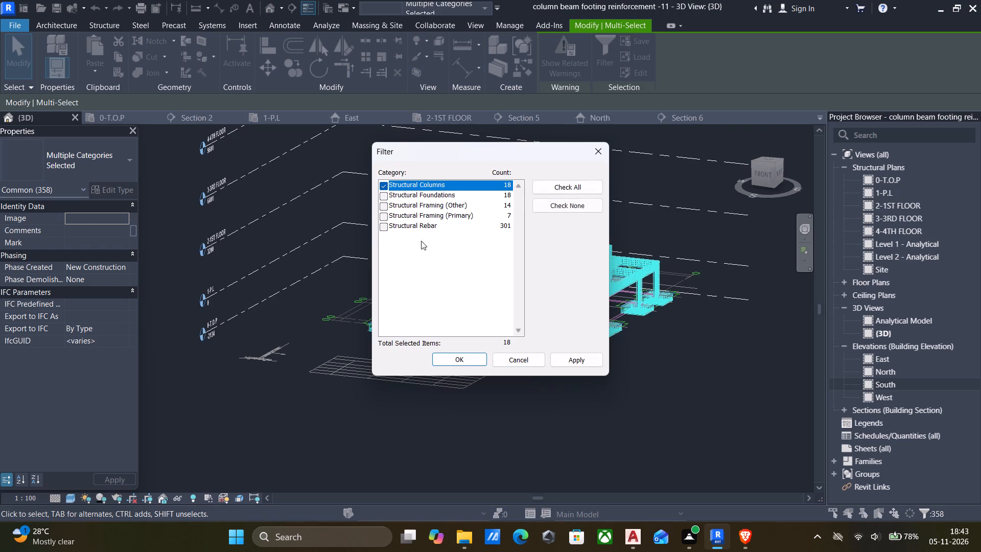
{"action": "left_click", "coordinate": [473, 355]}
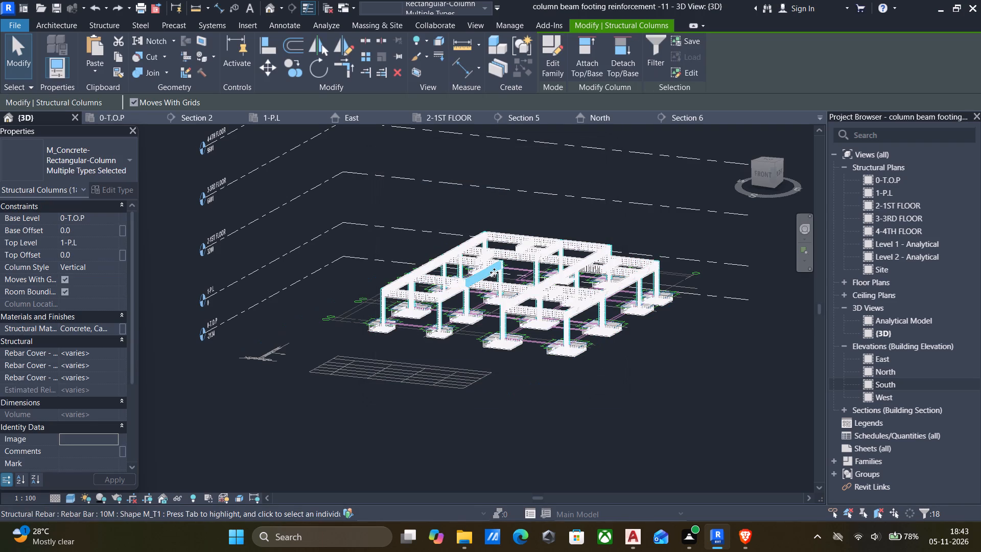
{"action": "scroll", "coordinate": [586, 329], "scroll_direction": "up", "scroll_amount": 4}
{"action": "scroll", "coordinate": [626, 323], "scroll_direction": "up", "scroll_amount": 4}
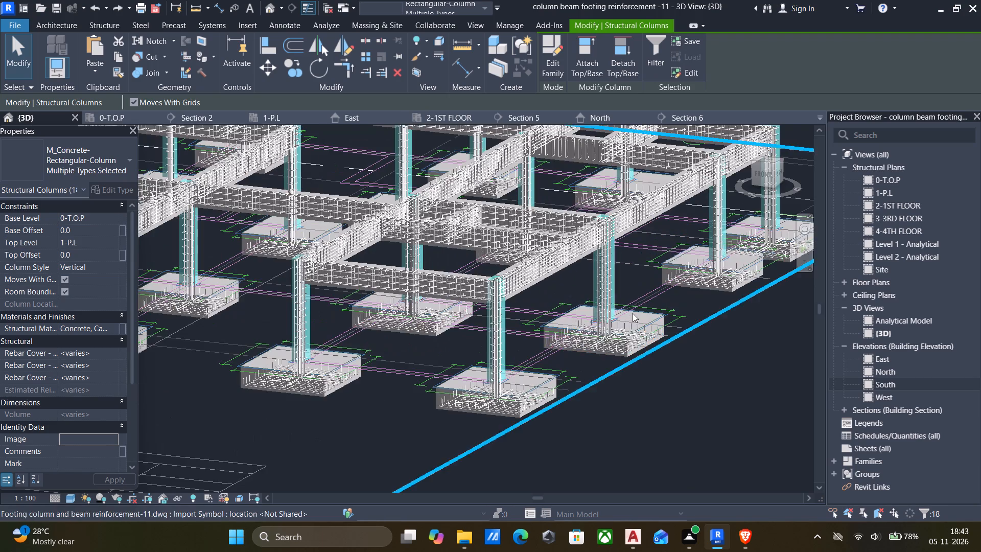
{"action": "scroll", "coordinate": [623, 306], "scroll_direction": "up", "scroll_amount": 4}
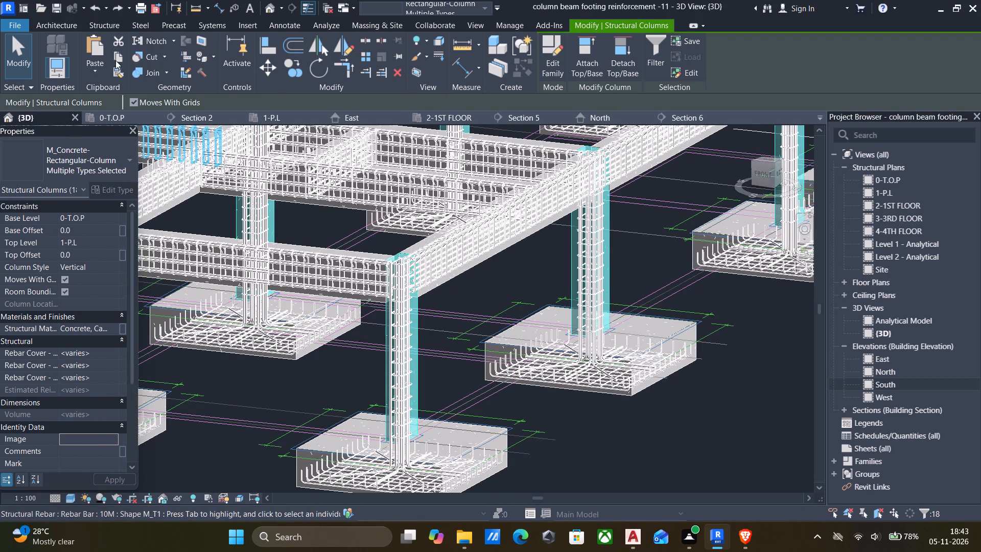
{"action": "left_click", "coordinate": [115, 58]}
{"action": "left_click", "coordinate": [97, 71]}
{"action": "left_click", "coordinate": [148, 118]}
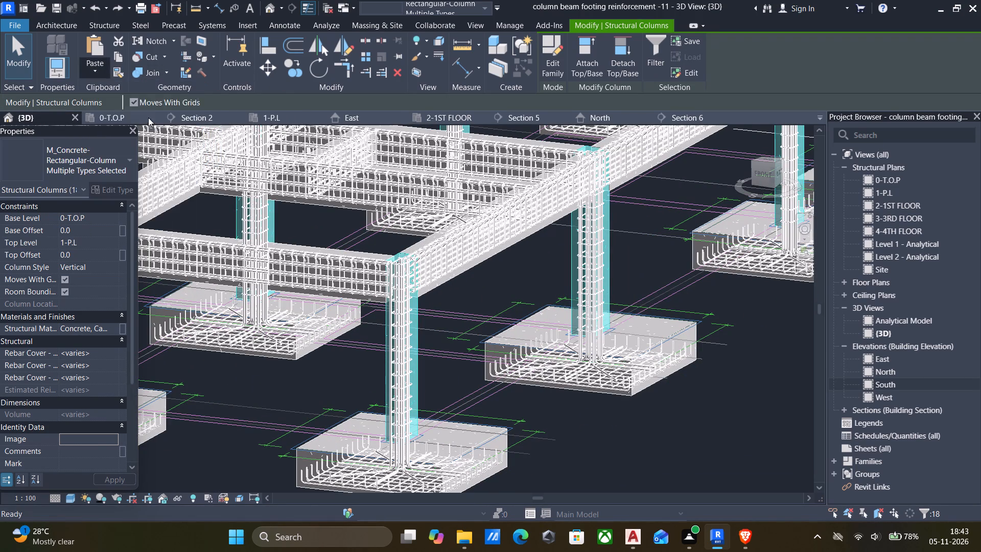
{"action": "left_click", "coordinate": [448, 199]}
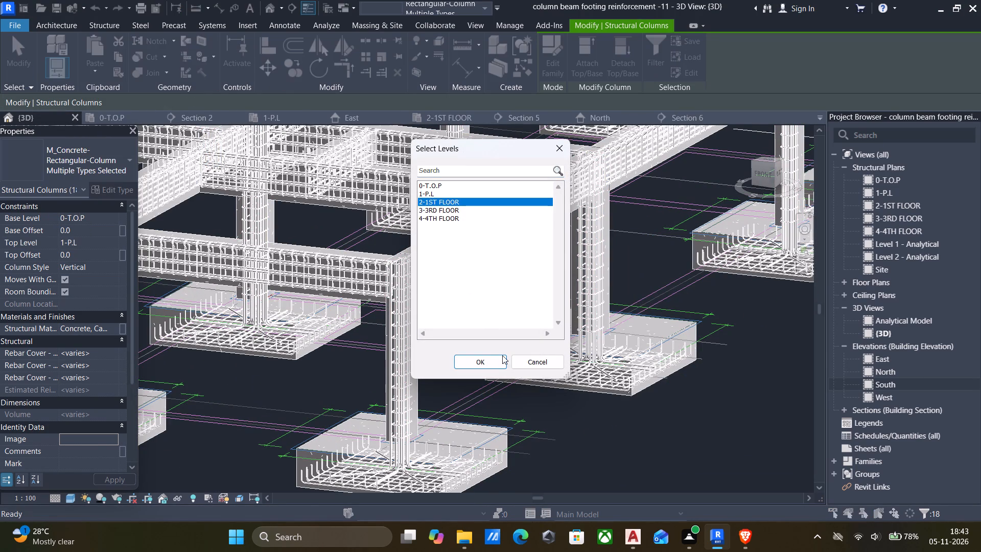
{"action": "left_click", "coordinate": [487, 358]}
{"action": "scroll", "coordinate": [552, 286], "scroll_direction": "down", "scroll_amount": 5}
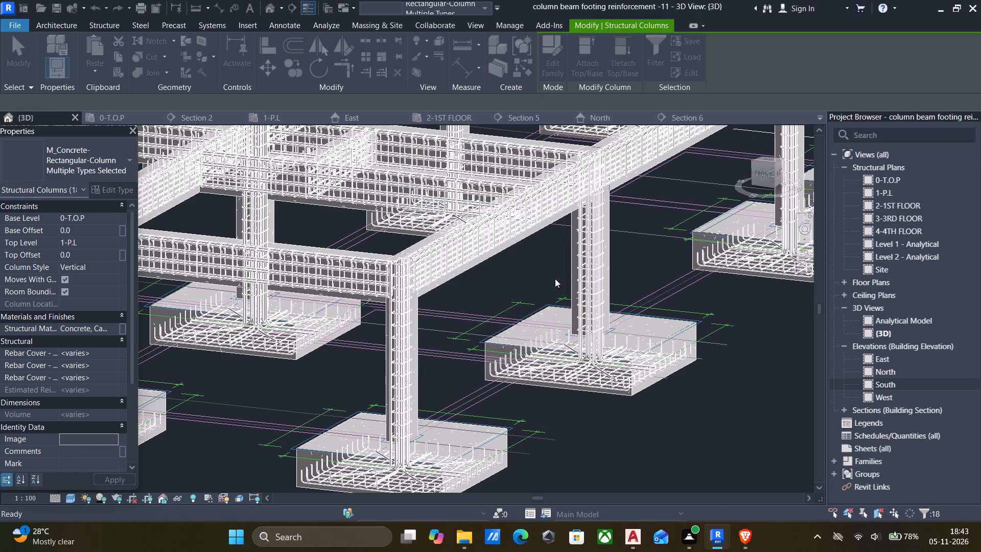
{"action": "scroll", "coordinate": [563, 276], "scroll_direction": "down", "scroll_amount": 4}
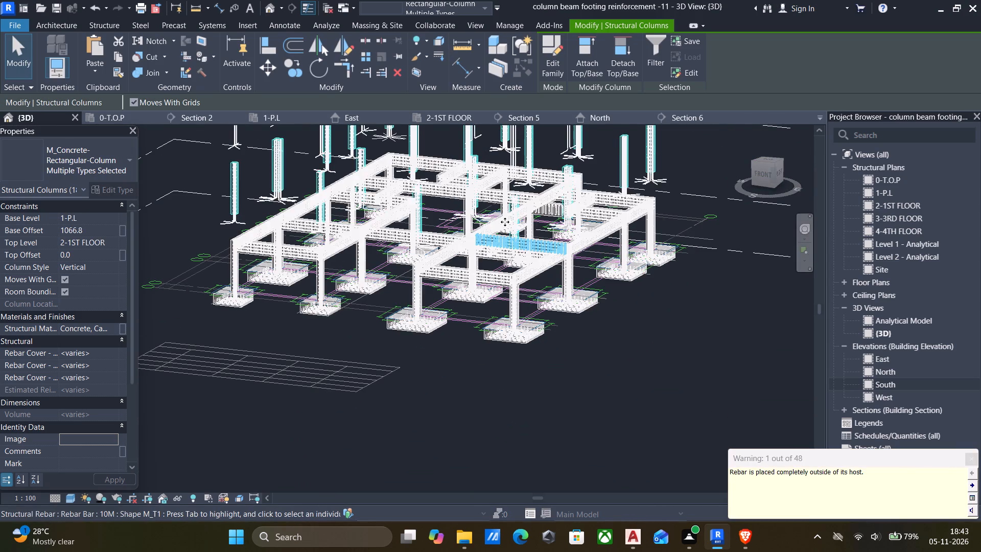
{"action": "middle_click_drag", "start_coordinate": [505, 225], "coordinate": [529, 333]}
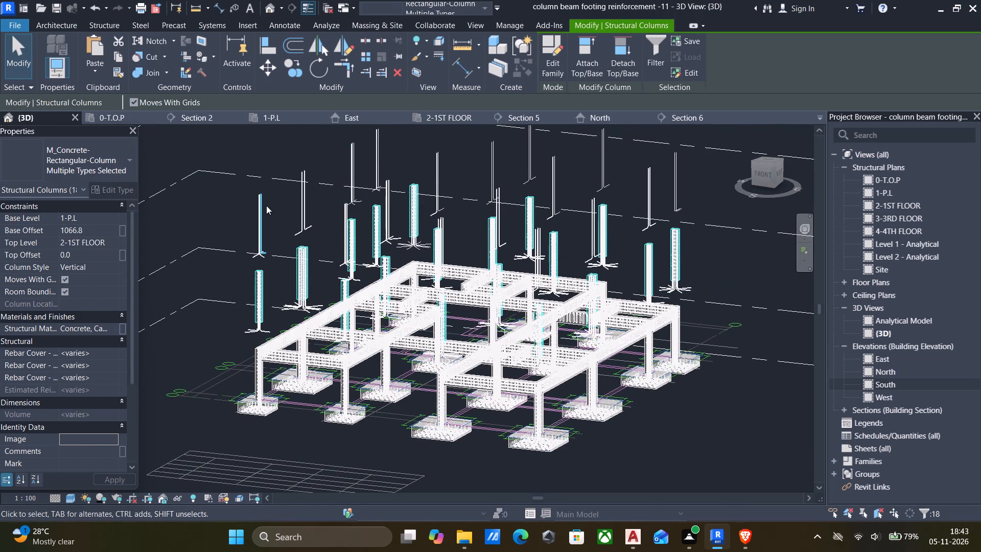
{"action": "middle_click_drag", "start_coordinate": [345, 220], "coordinate": [296, 191], "text": "shift"}
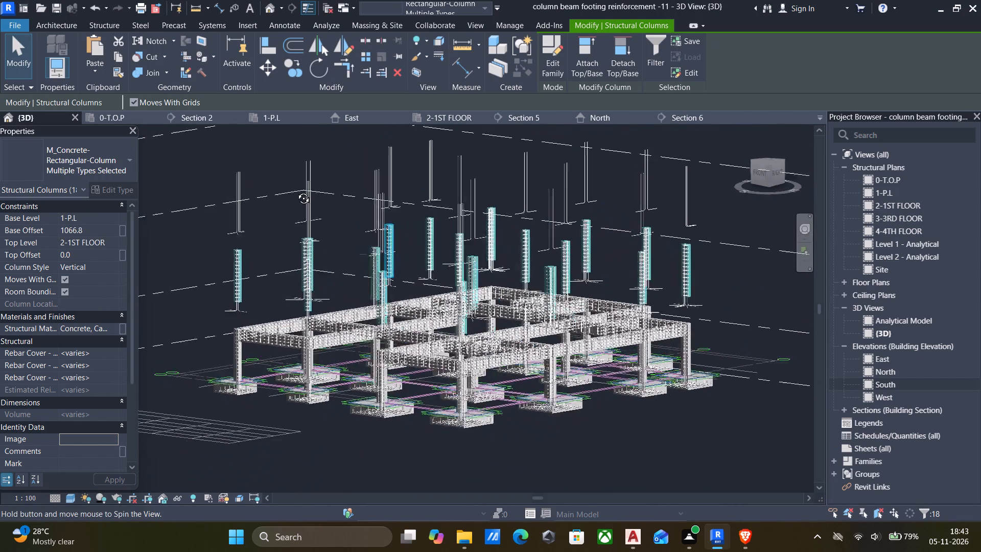
Set the Base Offset of the pasted structural columns to 0 and check them around the frame.
{"action": "middle_click_drag", "start_coordinate": [296, 191], "coordinate": [164, 193], "text": "shift"}
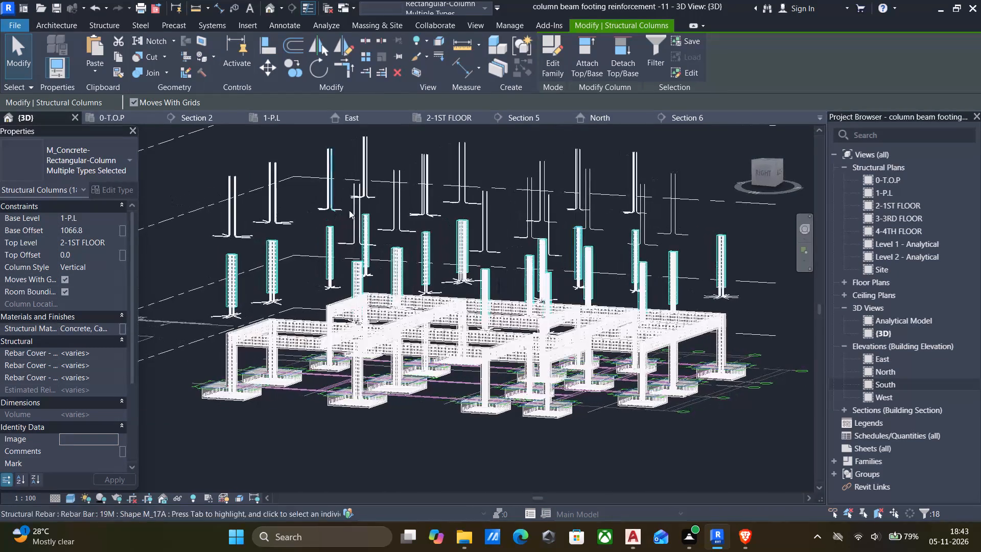
{"action": "middle_click_drag", "start_coordinate": [372, 214], "coordinate": [329, 223], "text": "shift"}
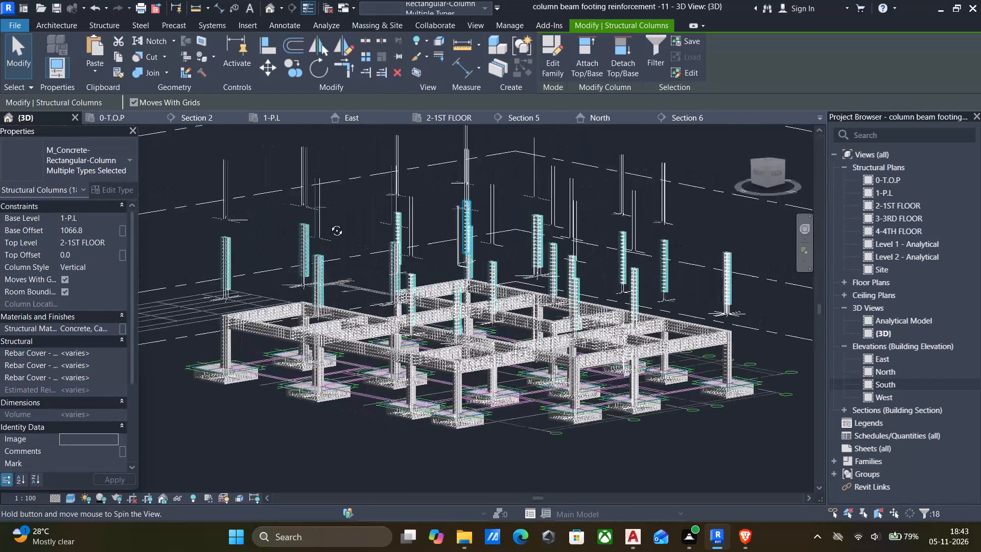
{"action": "middle_click_drag", "start_coordinate": [329, 223], "coordinate": [394, 216], "text": "shift"}
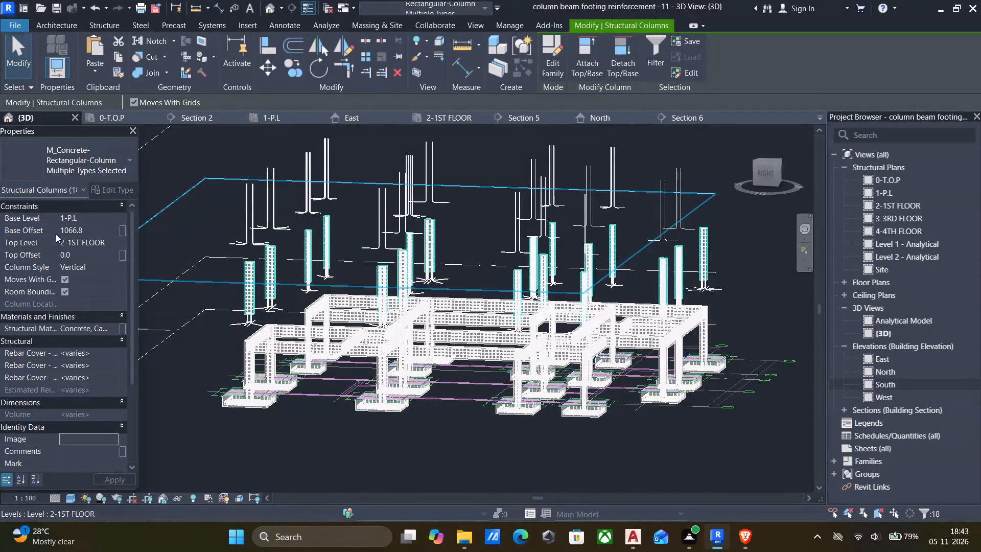
{"action": "left_click", "coordinate": [104, 231]}
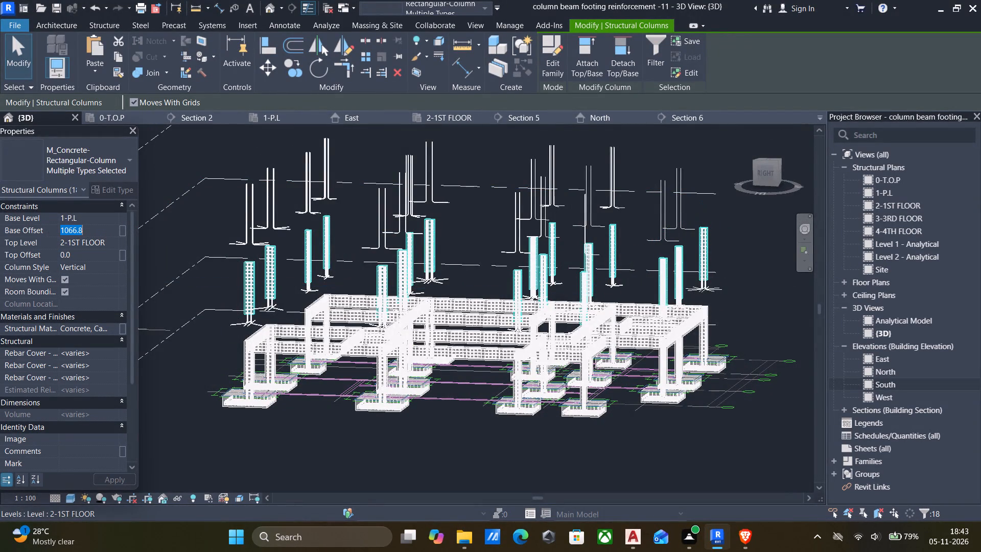
{"action": "key", "text": "0"}
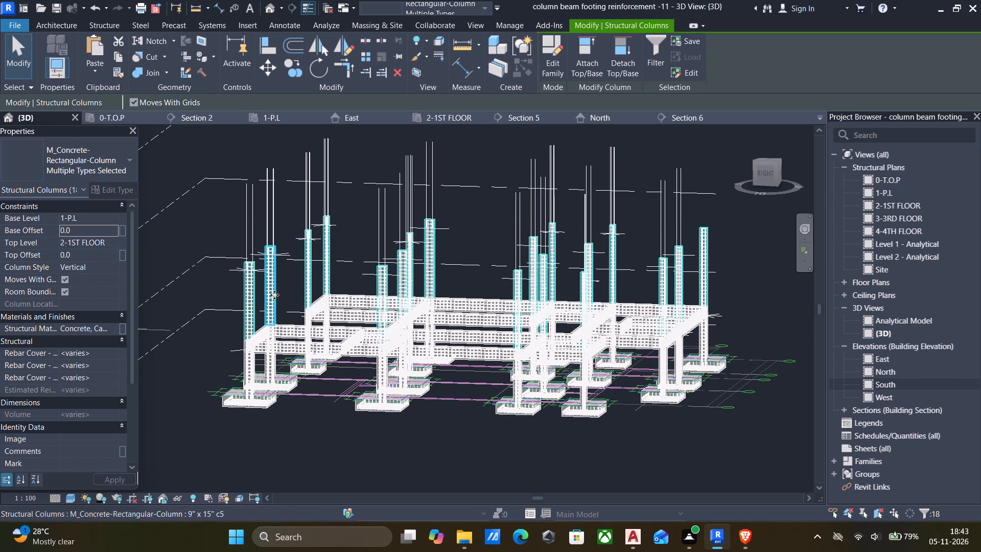
{"action": "middle_click_drag", "start_coordinate": [418, 339], "coordinate": [402, 331]}
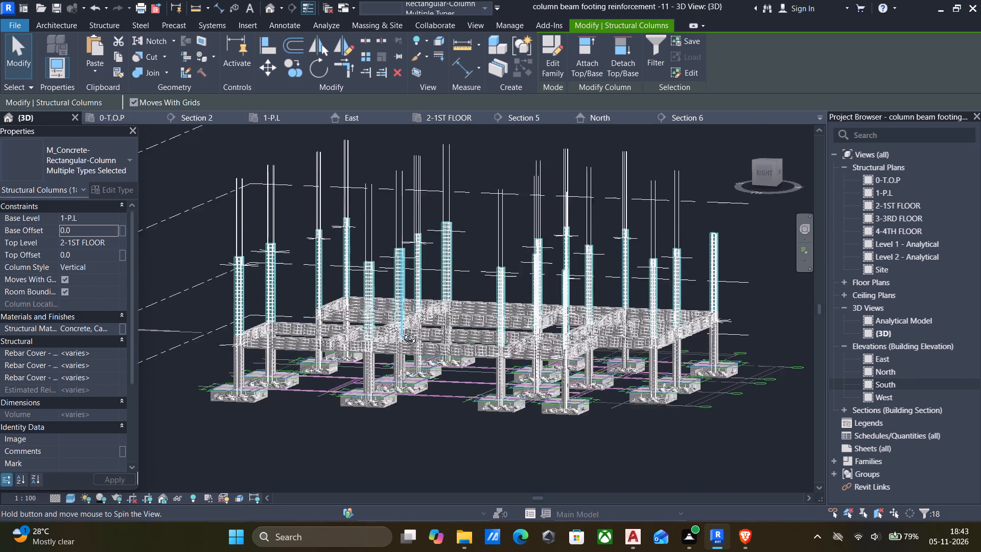
{"action": "middle_click_drag", "start_coordinate": [402, 331], "coordinate": [371, 329]}
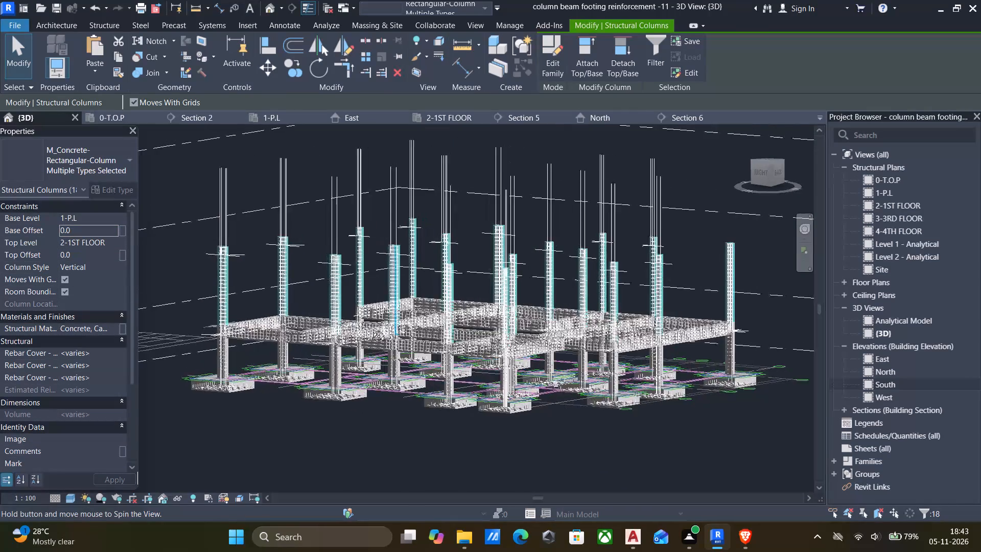
{"action": "middle_click_drag", "start_coordinate": [371, 329], "coordinate": [537, 333]}
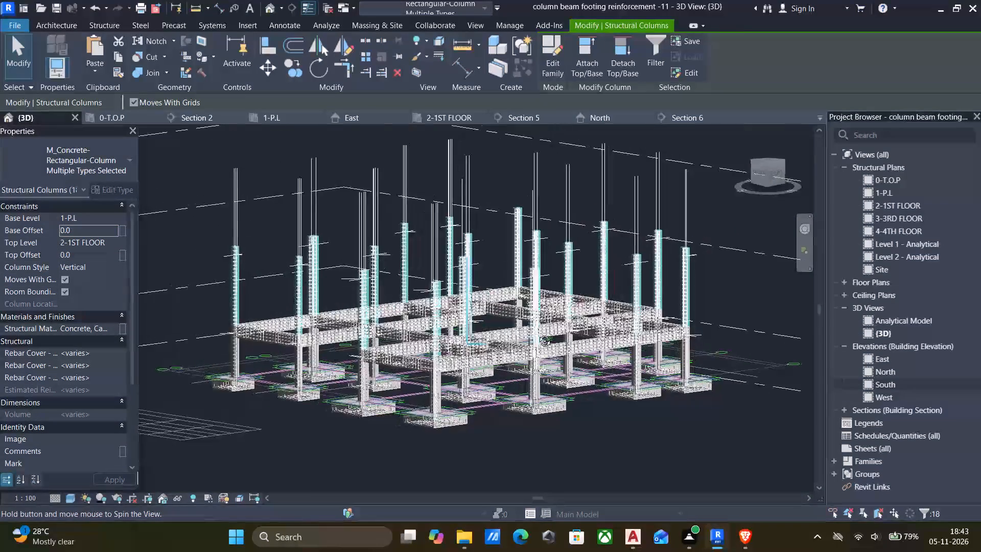
{"action": "middle_click_drag", "start_coordinate": [537, 333], "coordinate": [550, 329]}
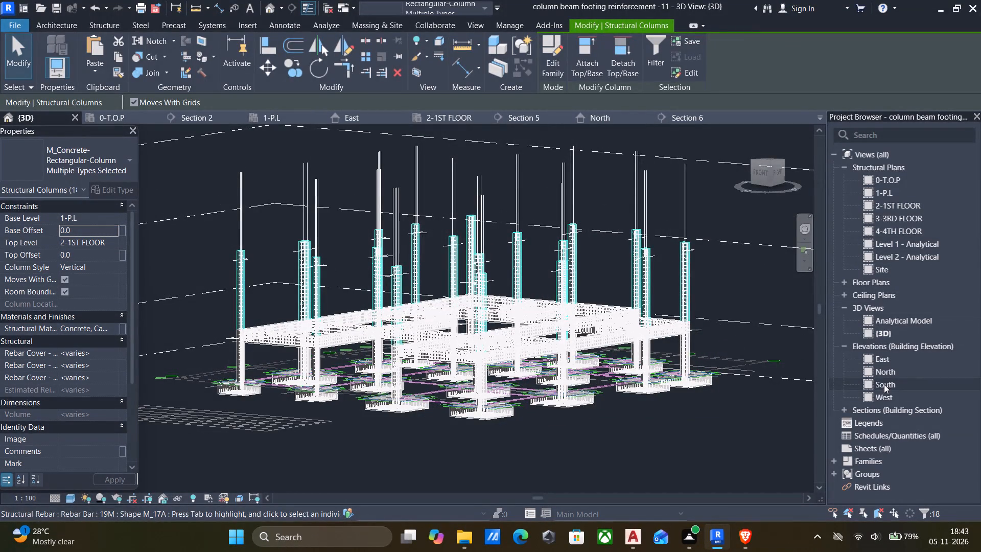
In the South elevation, delete all the loose column rebar between levels 2-1ST FLOOR and 3-3RD FLOOR.
{"action": "double_click", "coordinate": [884, 385]}
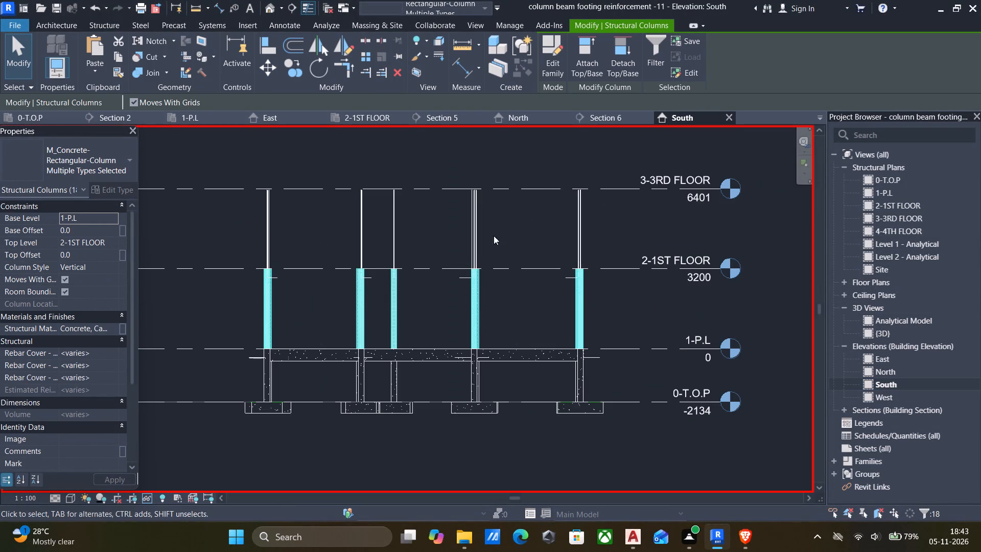
{"action": "left_click", "coordinate": [619, 226]}
{"action": "left_click_drag", "start_coordinate": [628, 221], "coordinate": [286, 228]}
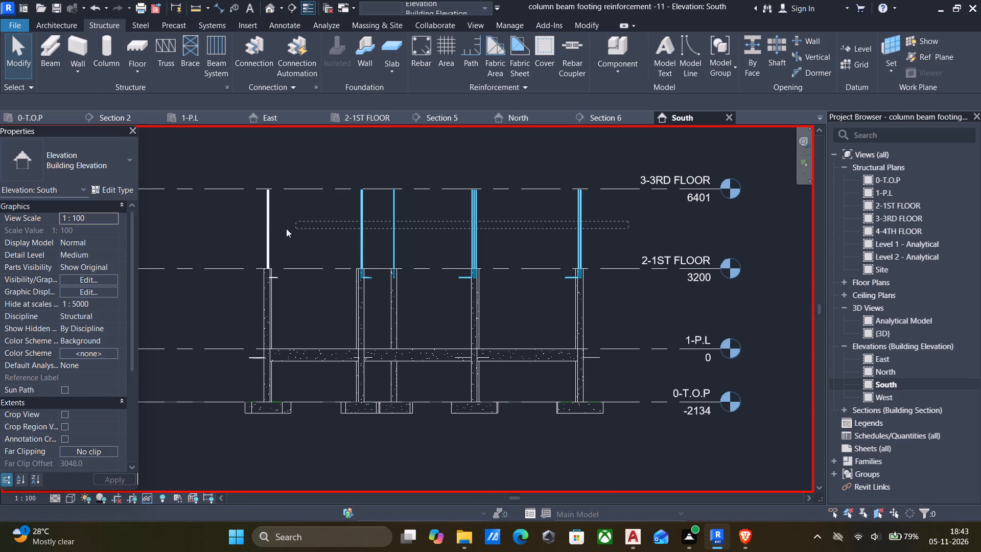
{"action": "left_click_drag", "start_coordinate": [286, 228], "coordinate": [232, 221]}
{"action": "key", "text": "Delete"}
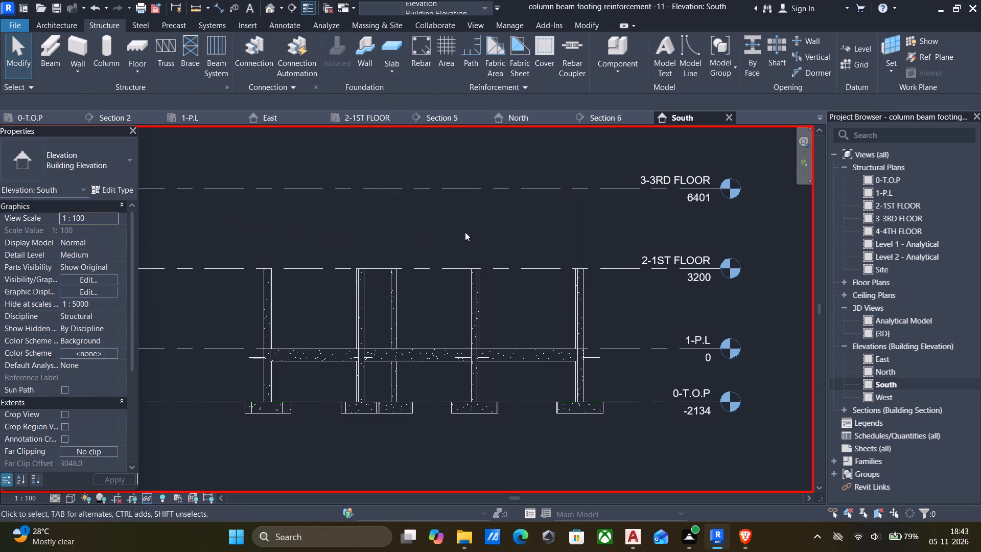
Examine the extended columns and their reinforcement in the 3D view, focusing on the joints with the plinth beams.
{"action": "left_click", "coordinate": [265, 10]}
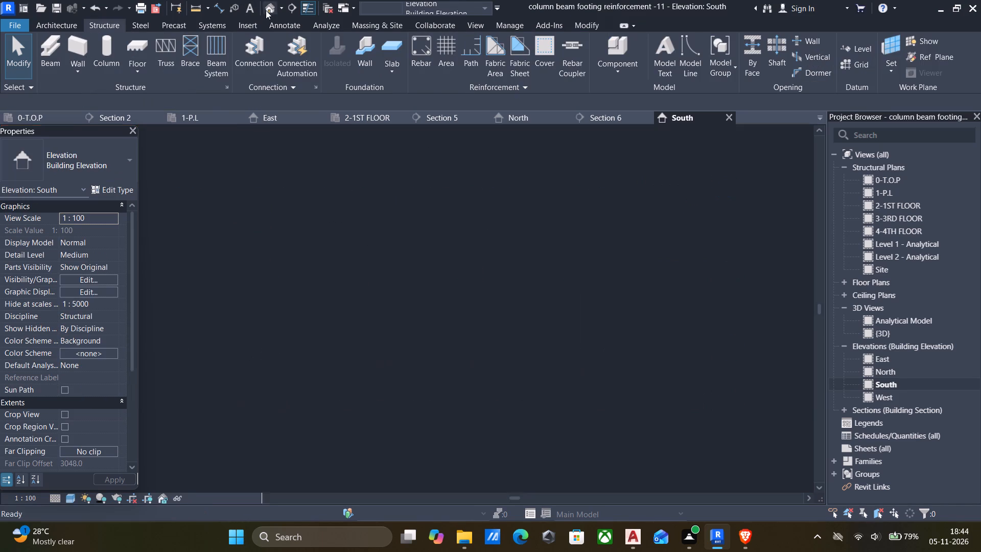
{"action": "scroll", "coordinate": [202, 261], "scroll_direction": "up", "scroll_amount": 14}
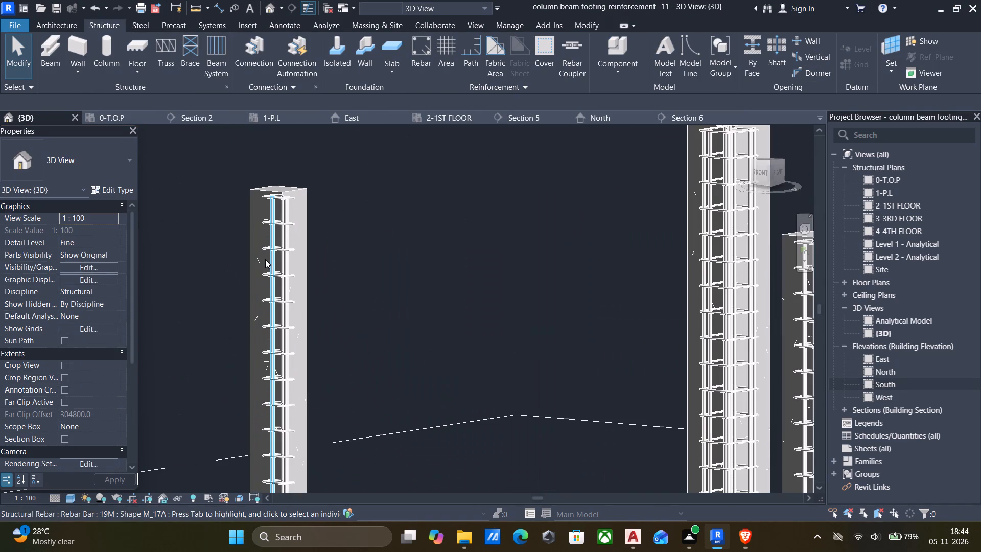
{"action": "scroll", "coordinate": [272, 295], "scroll_direction": "down", "scroll_amount": 2, "text": "shift"}
{"action": "middle_click_drag", "start_coordinate": [293, 275], "coordinate": [339, 318], "text": "shift"}
{"action": "middle_click_drag", "start_coordinate": [390, 333], "coordinate": [359, 185]}
{"action": "middle_click_drag", "start_coordinate": [436, 253], "coordinate": [440, 255]}
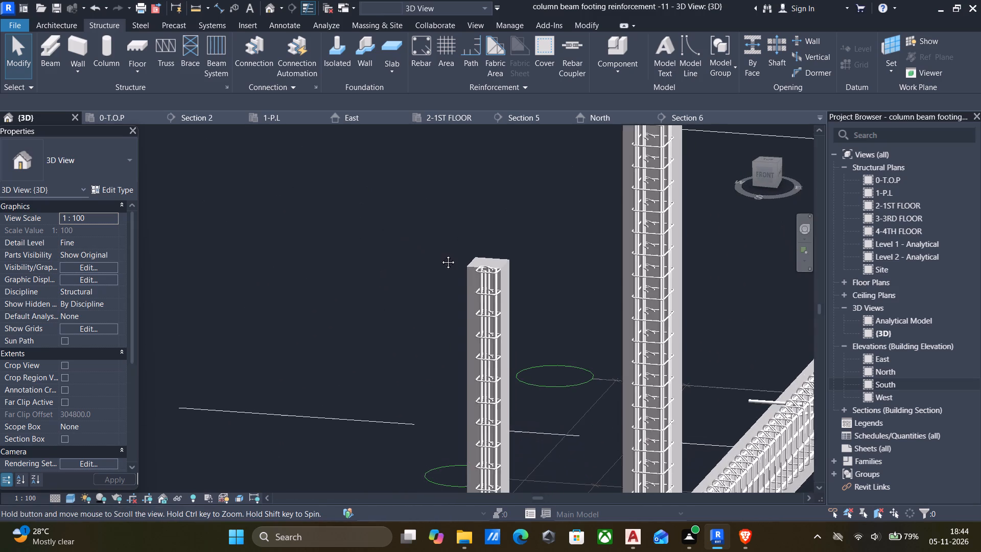
{"action": "middle_click_drag", "start_coordinate": [440, 255], "coordinate": [312, 197]}
{"action": "scroll", "coordinate": [352, 219], "scroll_direction": "down", "scroll_amount": 3}
{"action": "middle_click_drag", "start_coordinate": [352, 222], "coordinate": [396, 278], "text": "shift"}
{"action": "middle_click_drag", "start_coordinate": [469, 312], "coordinate": [446, 259]}
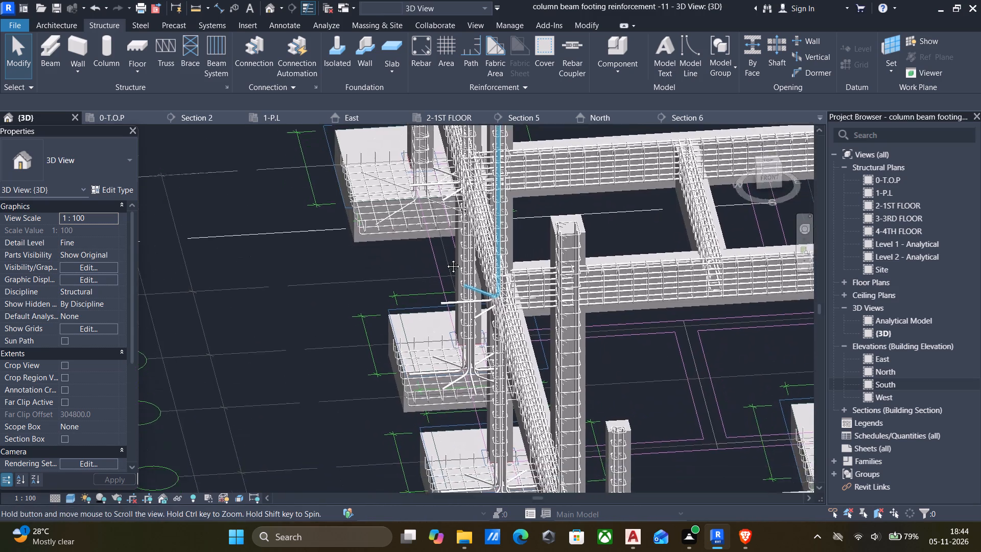
{"action": "middle_click_drag", "start_coordinate": [446, 259], "coordinate": [383, 220]}
{"action": "middle_click_drag", "start_coordinate": [430, 300], "coordinate": [421, 262]}
{"action": "middle_click_drag", "start_coordinate": [446, 295], "coordinate": [423, 267]}
{"action": "scroll", "coordinate": [430, 276], "scroll_direction": "up", "scroll_amount": 4}
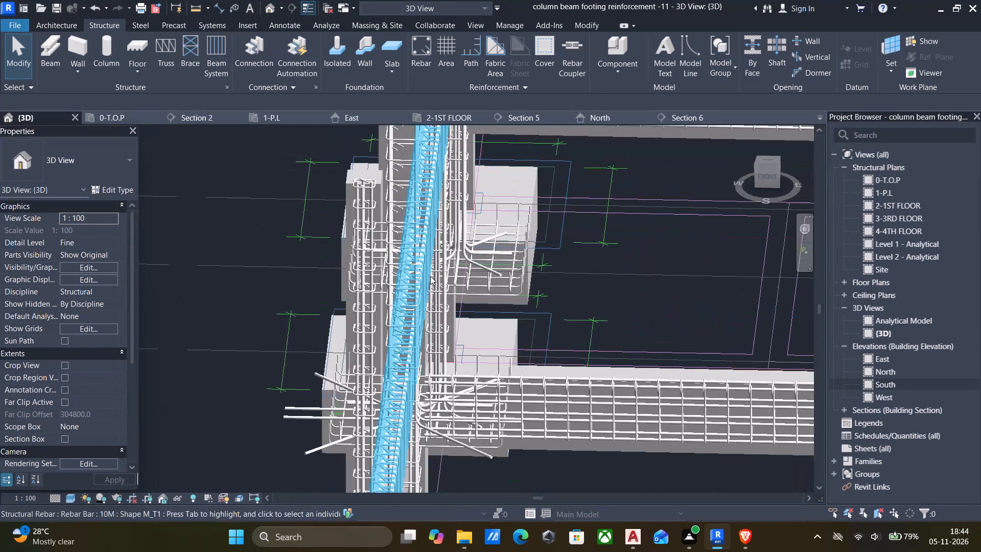
{"action": "scroll", "coordinate": [430, 276], "scroll_direction": "down", "scroll_amount": 5}
{"action": "middle_click_drag", "start_coordinate": [434, 312], "coordinate": [495, 271], "text": "shift"}
{"action": "scroll", "coordinate": [500, 277], "scroll_direction": "down", "scroll_amount": 4}
{"action": "middle_click_drag", "start_coordinate": [534, 307], "coordinate": [477, 293]}
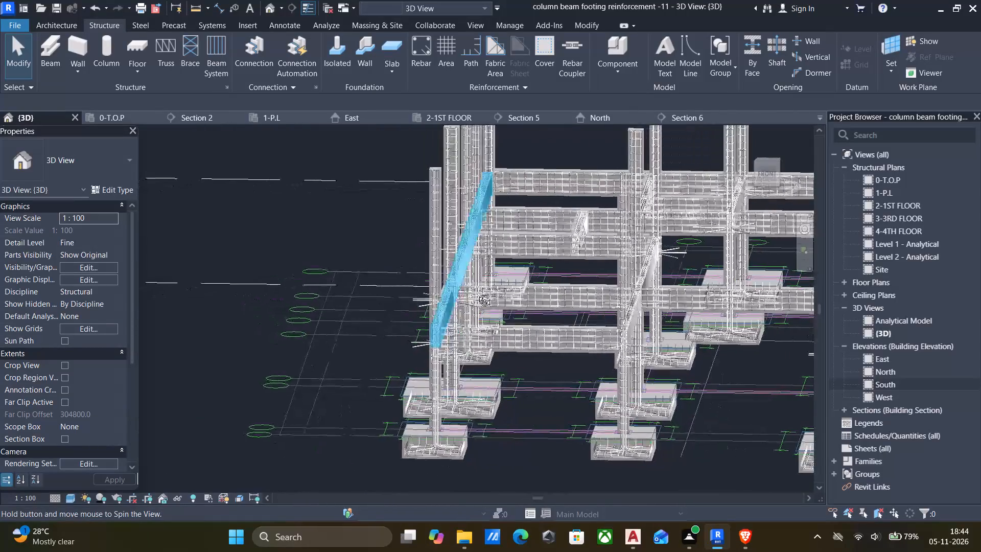
{"action": "middle_click_drag", "start_coordinate": [477, 293], "coordinate": [553, 293]}
{"action": "middle_click_drag", "start_coordinate": [624, 340], "coordinate": [528, 320]}
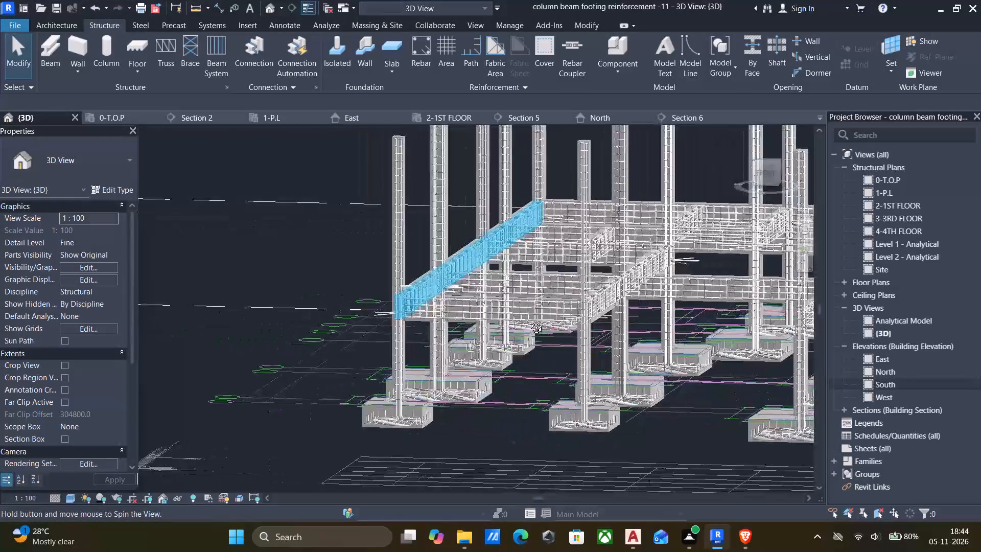
{"action": "middle_click_drag", "start_coordinate": [528, 320], "coordinate": [485, 316]}
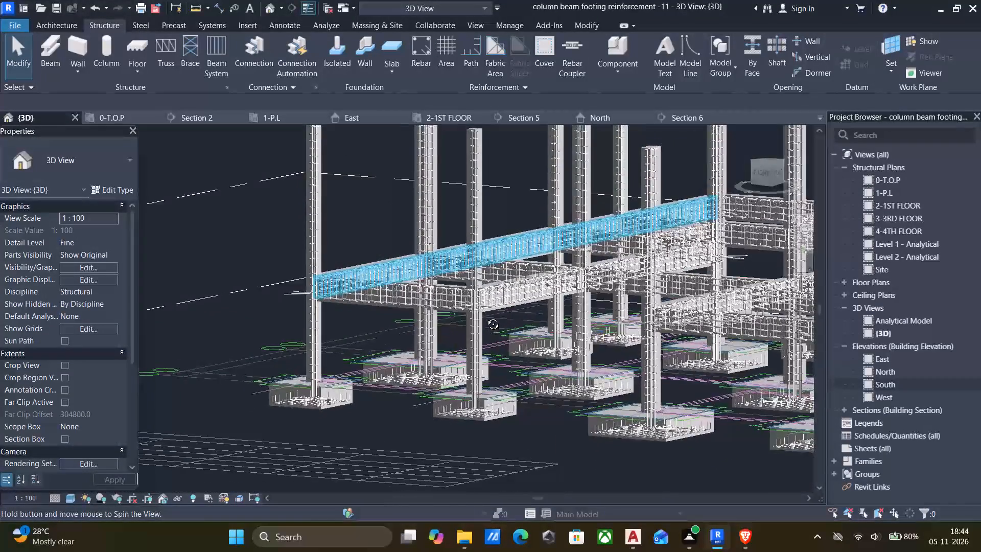
{"action": "middle_click_drag", "start_coordinate": [485, 316], "coordinate": [483, 331]}
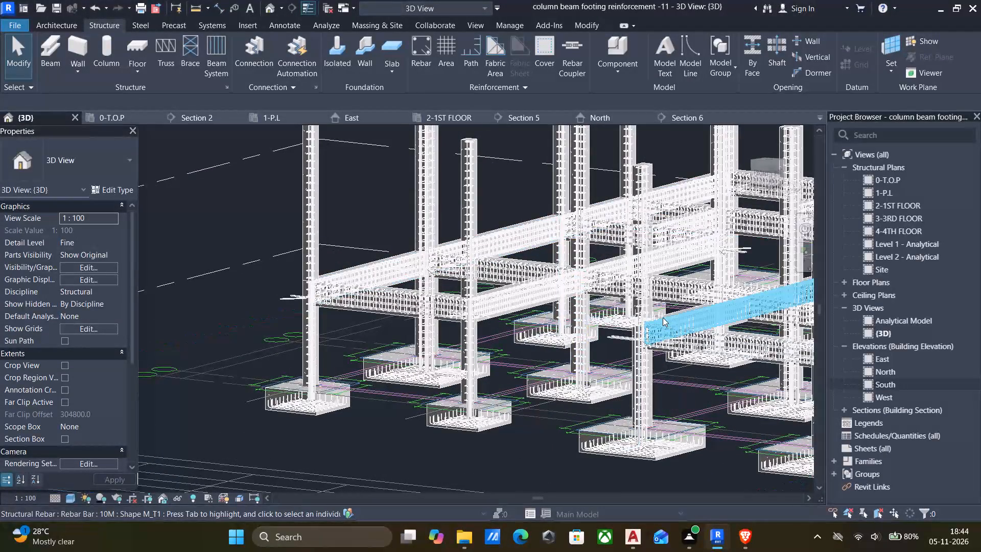
{"action": "middle_click_drag", "start_coordinate": [569, 293], "coordinate": [423, 296]}
{"action": "scroll", "coordinate": [423, 298], "scroll_direction": "down", "scroll_amount": 3}
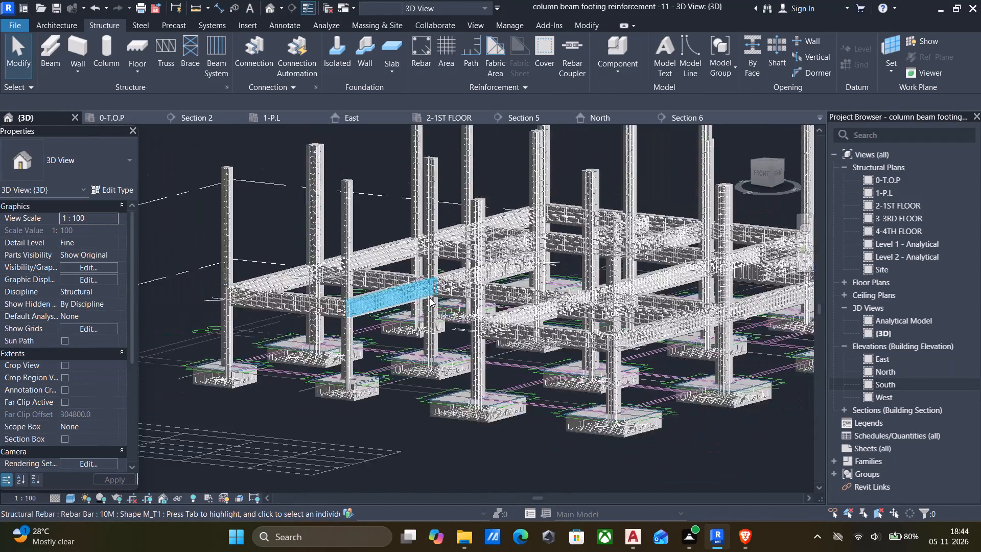
{"action": "scroll", "coordinate": [430, 298], "scroll_direction": "down", "scroll_amount": 2}
{"action": "middle_click_drag", "start_coordinate": [472, 295], "coordinate": [630, 281], "text": "shift"}
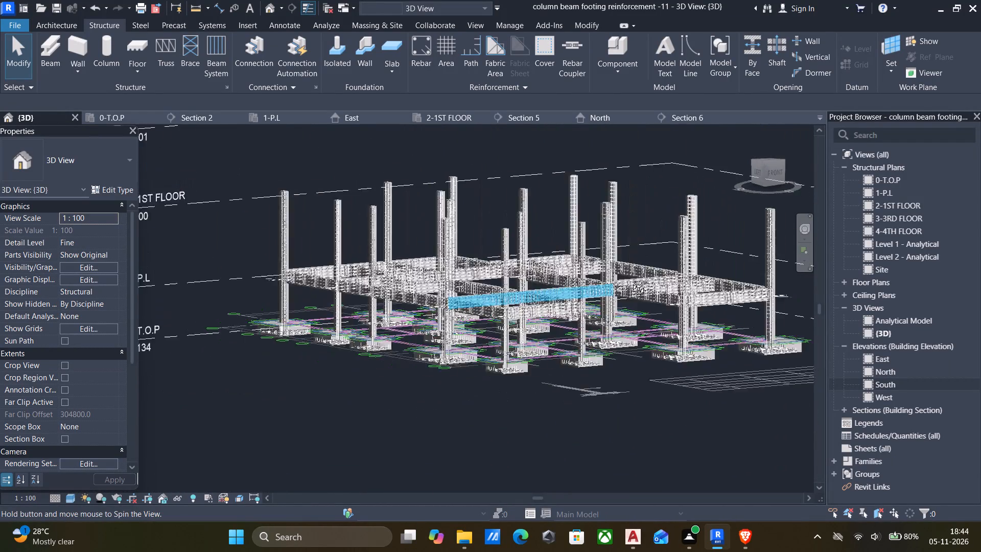
{"action": "middle_click_drag", "start_coordinate": [630, 281], "coordinate": [696, 300], "text": "shift"}
{"action": "scroll", "coordinate": [334, 298], "scroll_direction": "up", "scroll_amount": 6}
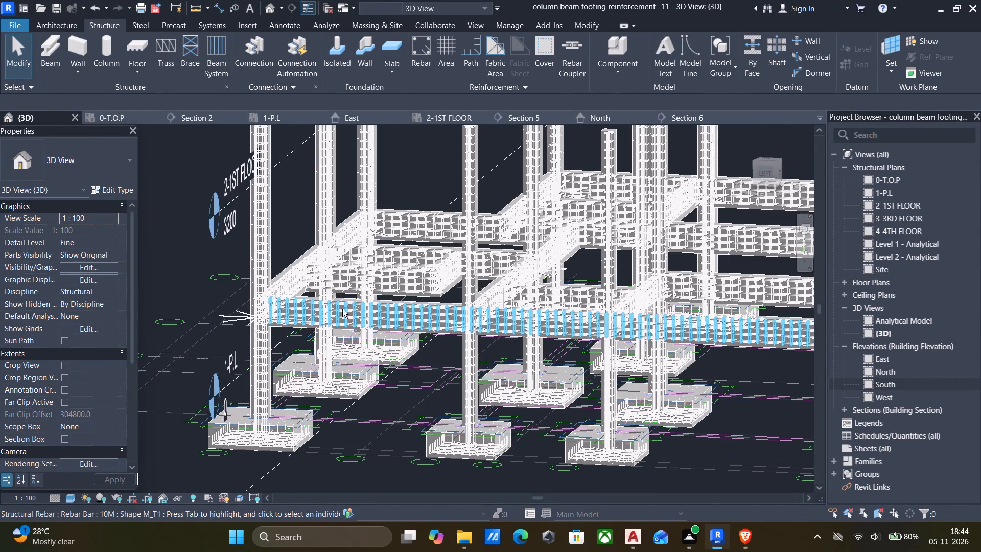
{"action": "scroll", "coordinate": [427, 296], "scroll_direction": "down", "scroll_amount": 3}
{"action": "middle_click_drag", "start_coordinate": [378, 286], "coordinate": [429, 285], "text": "shift"}
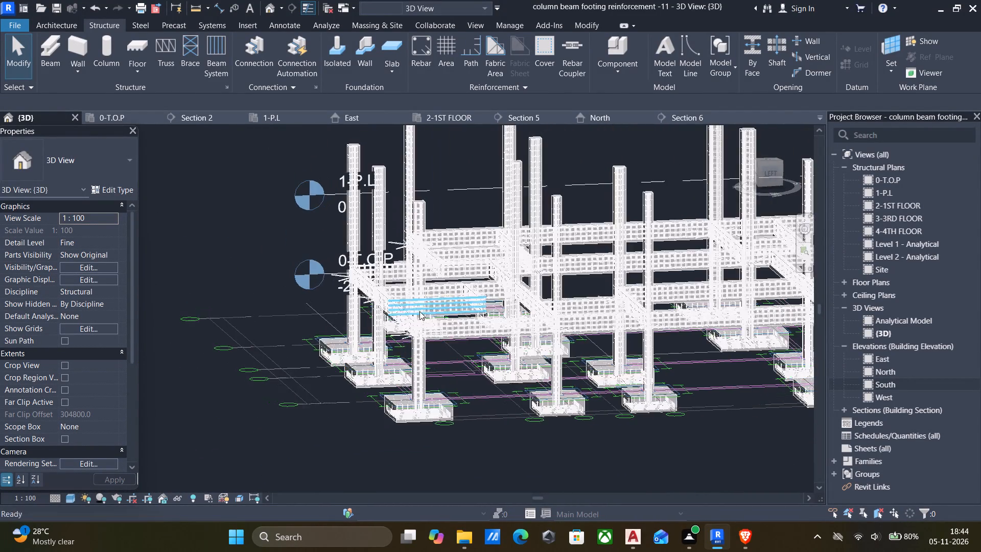
Delete the two bent M_17A rebars projecting outside the corner column at its plinth beam joint.
{"action": "scroll", "coordinate": [400, 341], "scroll_direction": "up", "scroll_amount": 9}
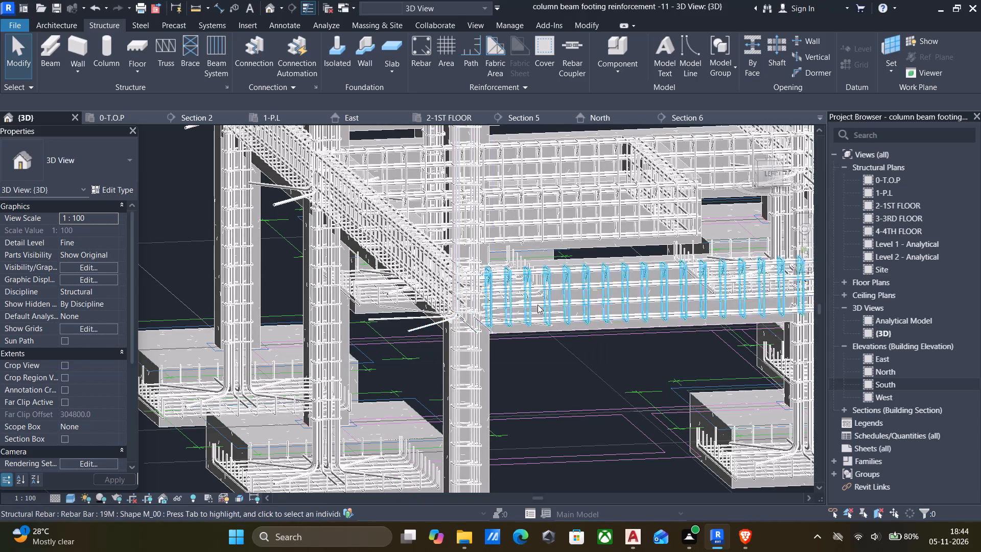
{"action": "scroll", "coordinate": [590, 305], "scroll_direction": "down", "scroll_amount": 4}
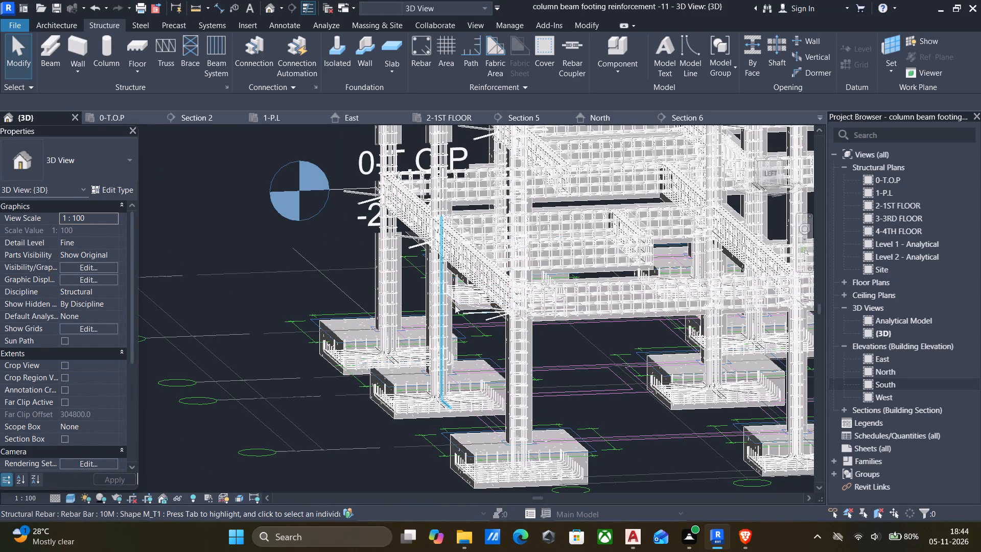
{"action": "scroll", "coordinate": [495, 320], "scroll_direction": "up", "scroll_amount": 3}
{"action": "left_click", "coordinate": [495, 320]}
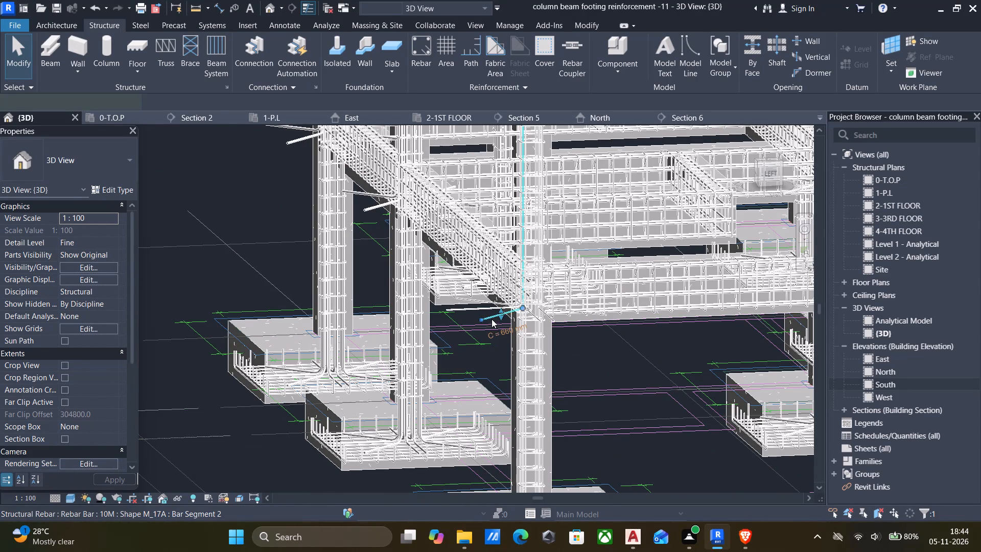
{"action": "key", "text": "Delete"}
{"action": "left_click", "coordinate": [481, 308]}
{"action": "key", "text": "Delete"}
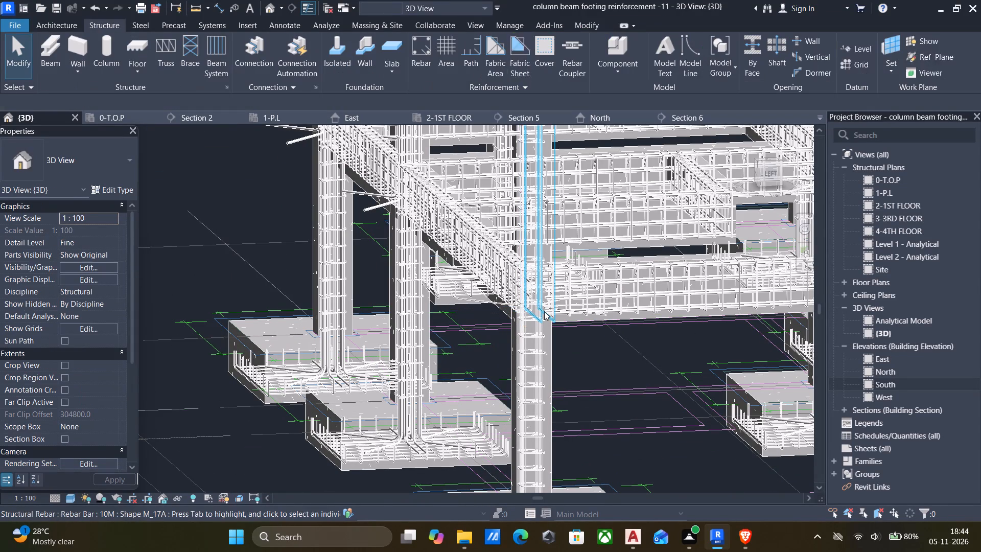
Delete the bent rebars projecting outside the next column along the same edge beam at its plinth beam joint.
{"action": "scroll", "coordinate": [544, 311], "scroll_direction": "down", "scroll_amount": 1}
{"action": "scroll", "coordinate": [485, 335], "scroll_direction": "down", "scroll_amount": 3}
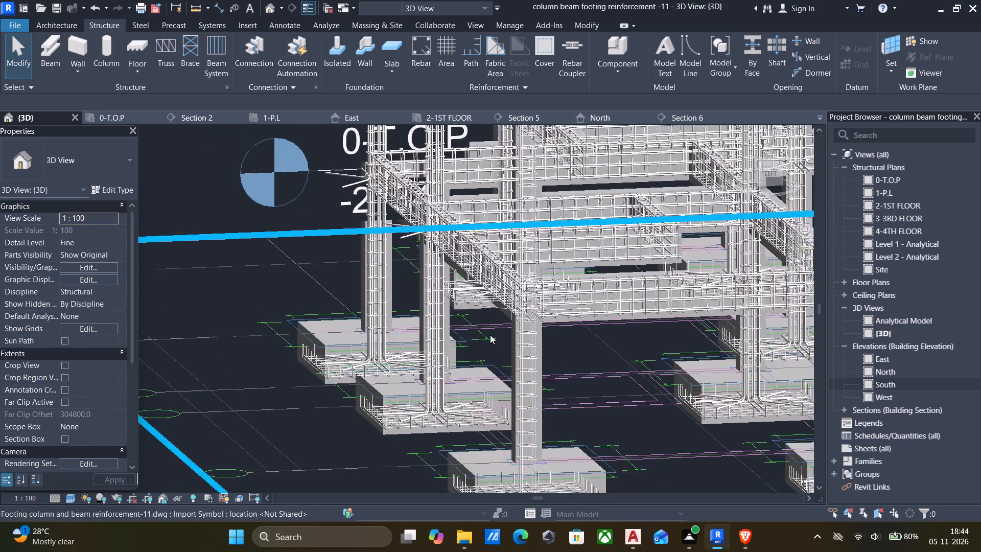
{"action": "scroll", "coordinate": [490, 335], "scroll_direction": "down", "scroll_amount": 2}
{"action": "middle_click_drag", "start_coordinate": [494, 316], "coordinate": [572, 356], "text": "shift"}
{"action": "scroll", "coordinate": [583, 354], "scroll_direction": "up", "scroll_amount": 9}
{"action": "left_click", "coordinate": [612, 369]}
{"action": "key", "text": "Delete"}
{"action": "scroll", "coordinate": [616, 365], "scroll_direction": "down", "scroll_amount": 4}
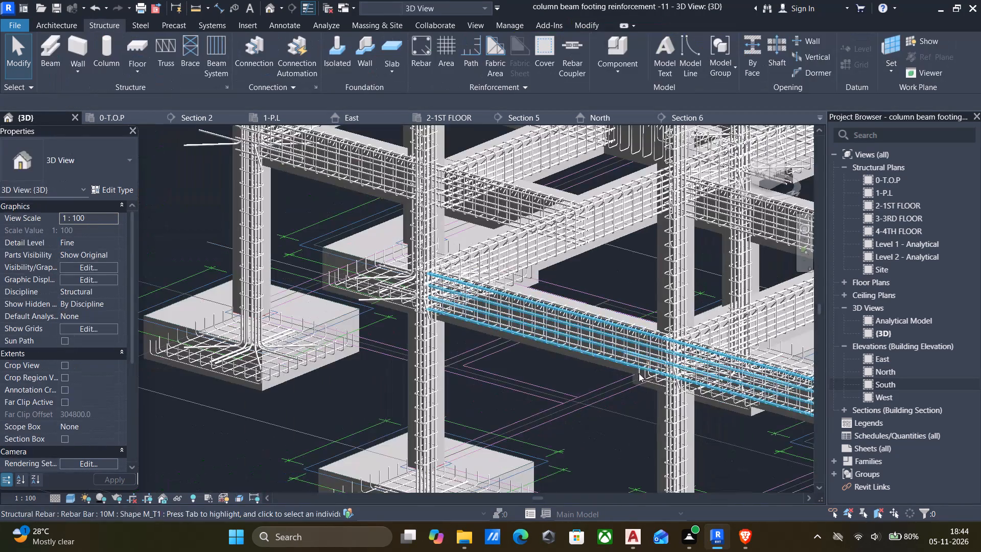
{"action": "middle_click_drag", "start_coordinate": [502, 327], "coordinate": [592, 352]}
{"action": "scroll", "coordinate": [484, 325], "scroll_direction": "up", "scroll_amount": 4}
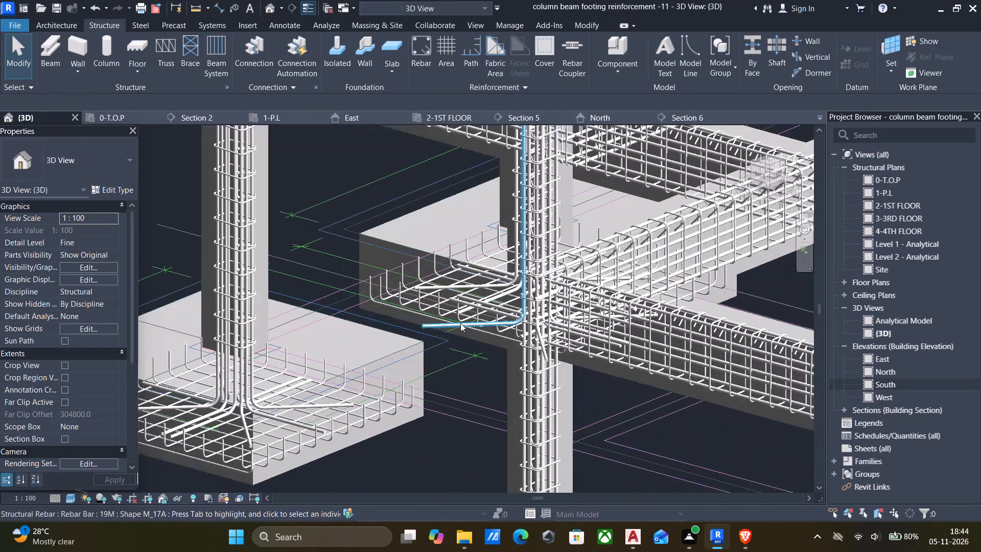
{"action": "left_click", "coordinate": [460, 323]}
{"action": "key", "text": "Delete"}
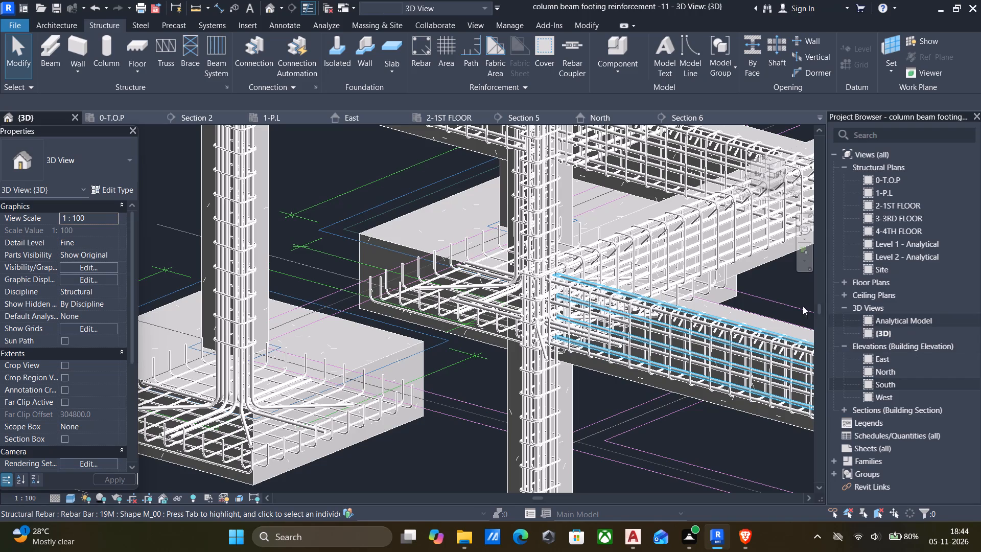
Delete the two bent rebars projecting outside the following edge column at its plinth beam joint.
{"action": "scroll", "coordinate": [522, 324], "scroll_direction": "down", "scroll_amount": 5}
{"action": "left_click", "coordinate": [343, 195]}
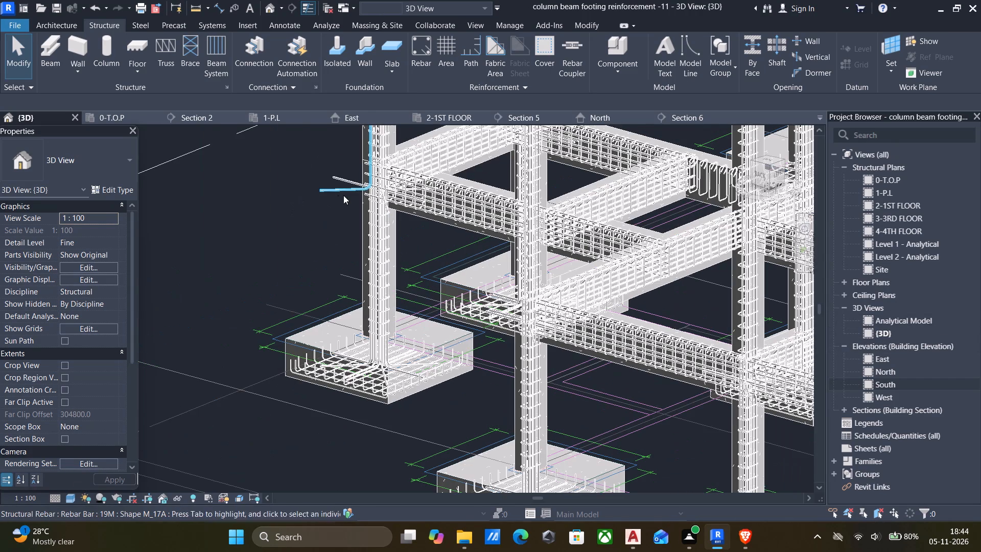
{"action": "key", "text": "Delete"}
{"action": "left_click", "coordinate": [338, 178]}
{"action": "key", "text": "Delete"}
{"action": "scroll", "coordinate": [362, 225], "scroll_direction": "down", "scroll_amount": 2}
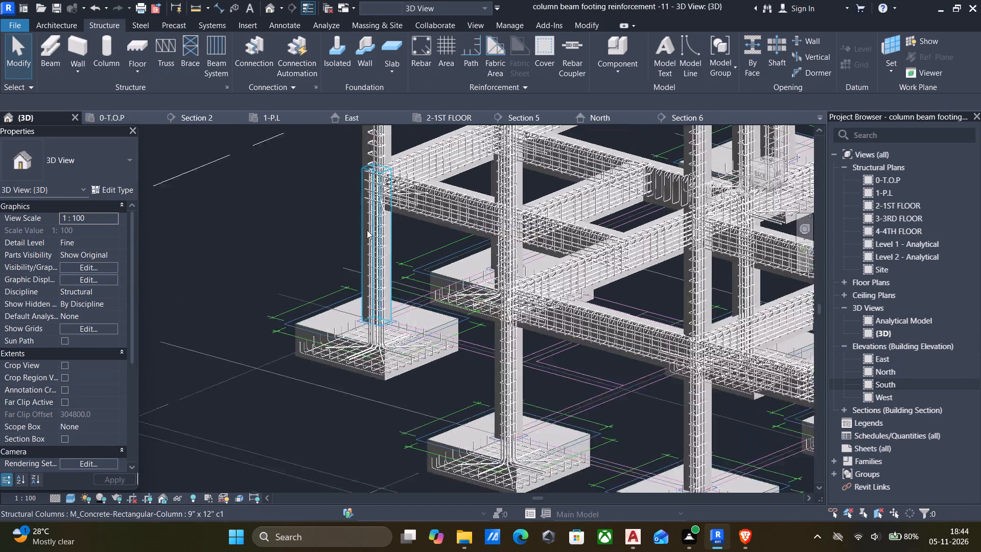
Delete the three bent 19M M_17A rebars at the plinth joint of the edge column beside the small rectangular beam bay.
{"action": "scroll", "coordinate": [367, 230], "scroll_direction": "down", "scroll_amount": 3}
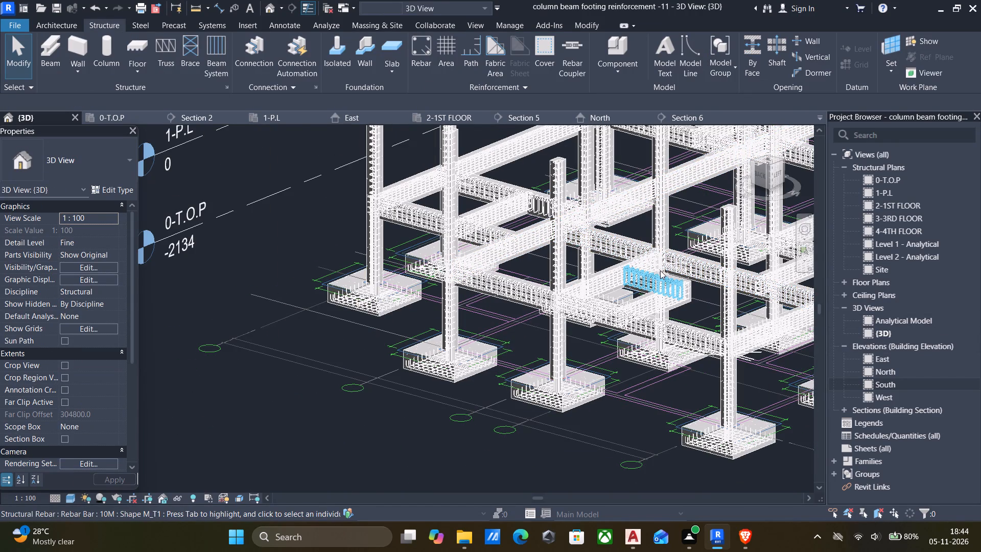
{"action": "middle_click_drag", "start_coordinate": [659, 272], "coordinate": [573, 351], "text": "shift"}
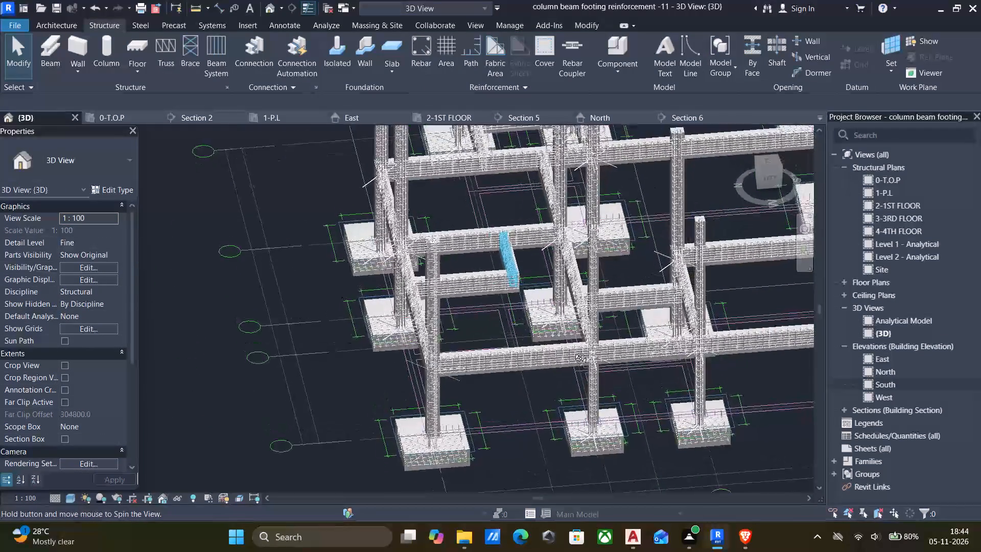
{"action": "middle_click_drag", "start_coordinate": [573, 351], "coordinate": [576, 417], "text": "shift"}
{"action": "middle_click_drag", "start_coordinate": [606, 292], "coordinate": [599, 342], "text": "shift"}
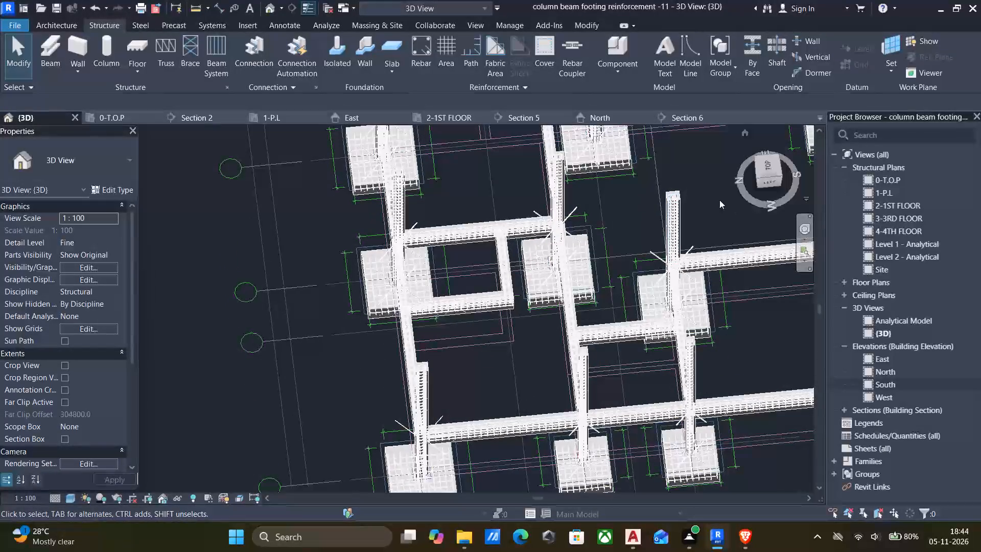
{"action": "scroll", "coordinate": [407, 229], "scroll_direction": "up", "scroll_amount": 4}
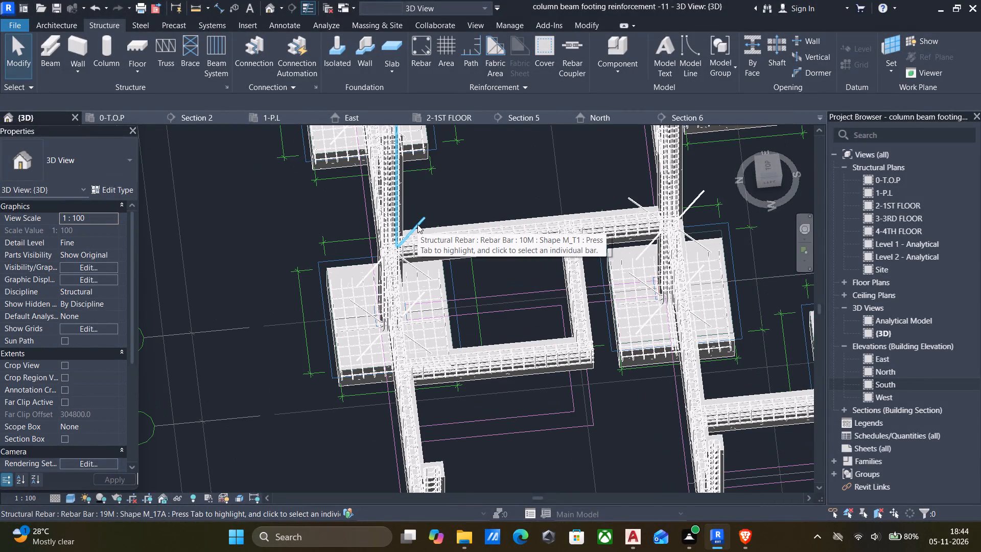
{"action": "left_click", "coordinate": [417, 224]}
{"action": "key", "text": "Delete"}
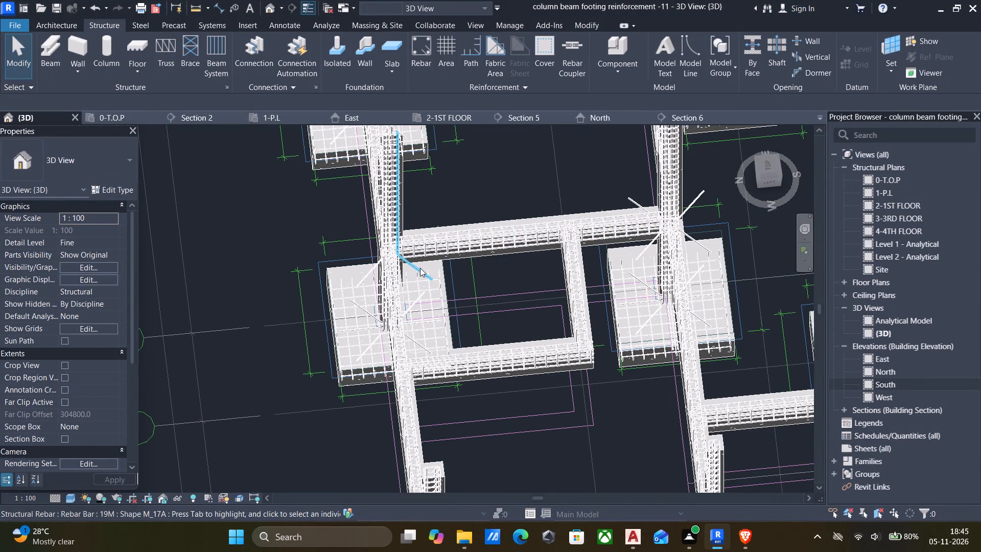
{"action": "left_click", "coordinate": [419, 268]}
{"action": "key", "text": "Delete"}
{"action": "left_click", "coordinate": [369, 270]}
{"action": "key", "text": "Delete"}
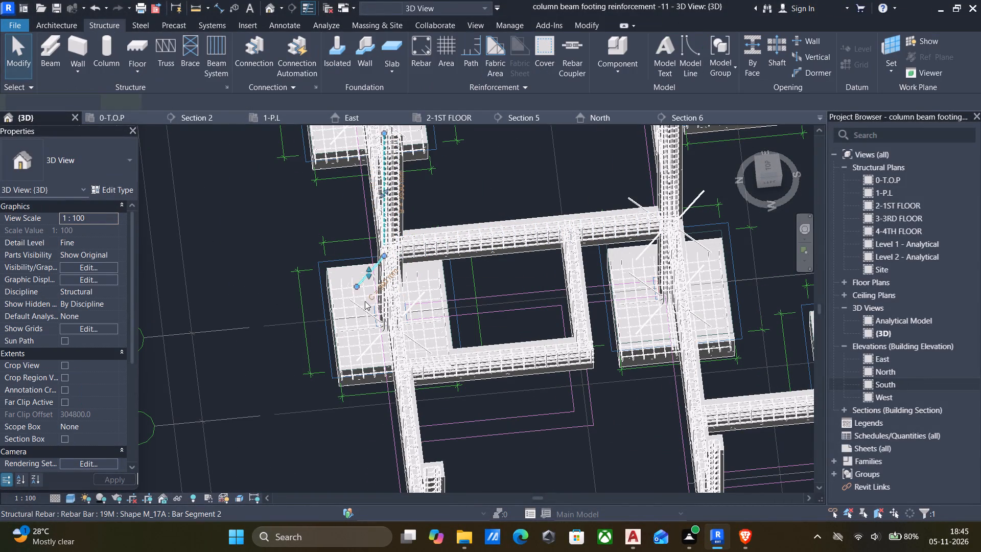
Delete the four bent M_17A rebars splaying over the footing of the same edge column.
{"action": "left_click", "coordinate": [366, 312]}
{"action": "key", "text": "Delete"}
{"action": "left_click", "coordinate": [411, 311]}
{"action": "key", "text": "Delete"}
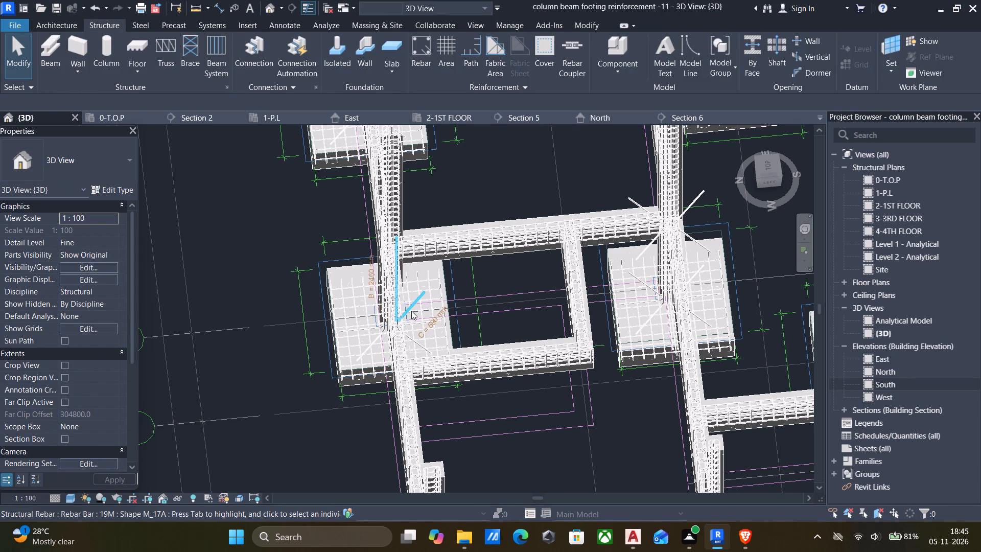
{"action": "left_click", "coordinate": [416, 341]}
{"action": "key", "text": "Delete"}
{"action": "left_click", "coordinate": [368, 345]}
{"action": "key", "text": "Delete"}
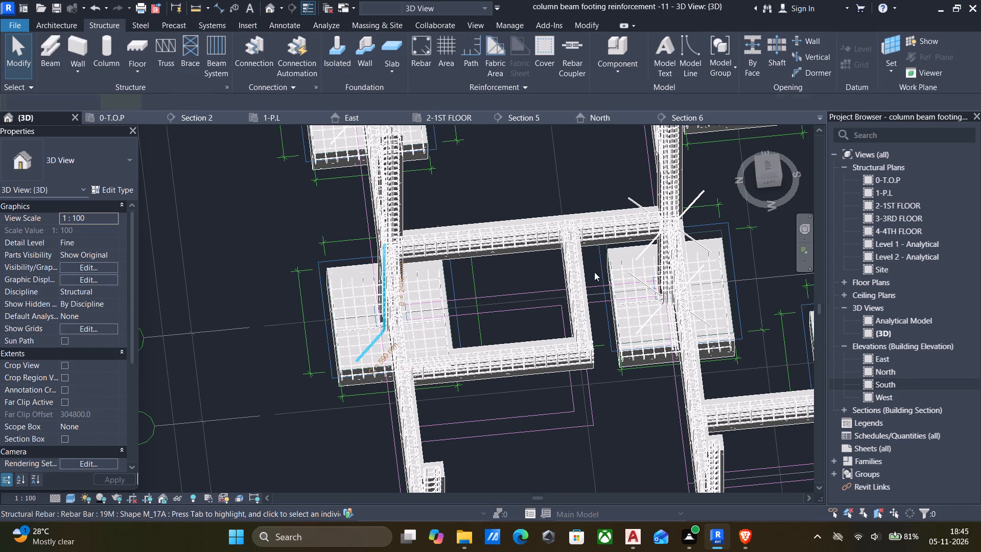
Delete the four bent M_17A rebars at the plinth joint of the column across the small rectangular beam bay.
{"action": "left_click", "coordinate": [696, 205]}
{"action": "key", "text": "Delete"}
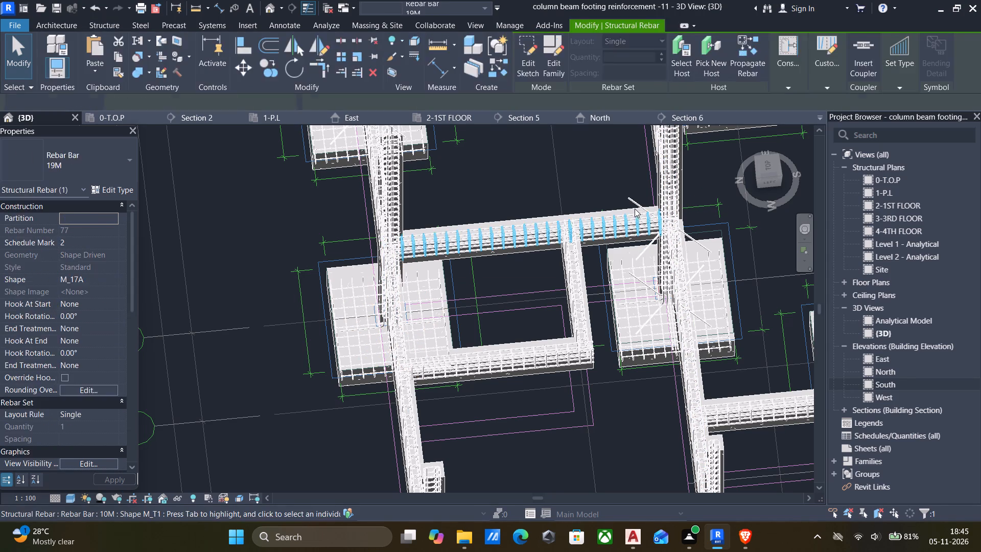
{"action": "left_click", "coordinate": [635, 206]}
{"action": "key", "text": "Delete"}
{"action": "left_click", "coordinate": [641, 254]}
{"action": "key", "text": "Delete"}
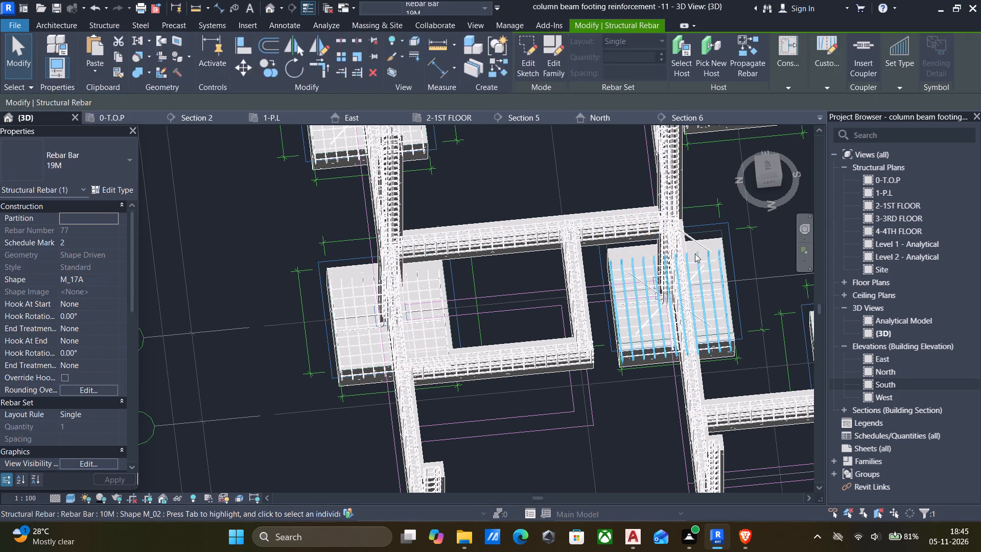
{"action": "left_click", "coordinate": [702, 248]}
{"action": "key", "text": "Delete"}
Delete the four bent M_17A rebars splaying over the footing of that second column.
{"action": "left_click", "coordinate": [695, 272]}
{"action": "key", "text": "Delete"}
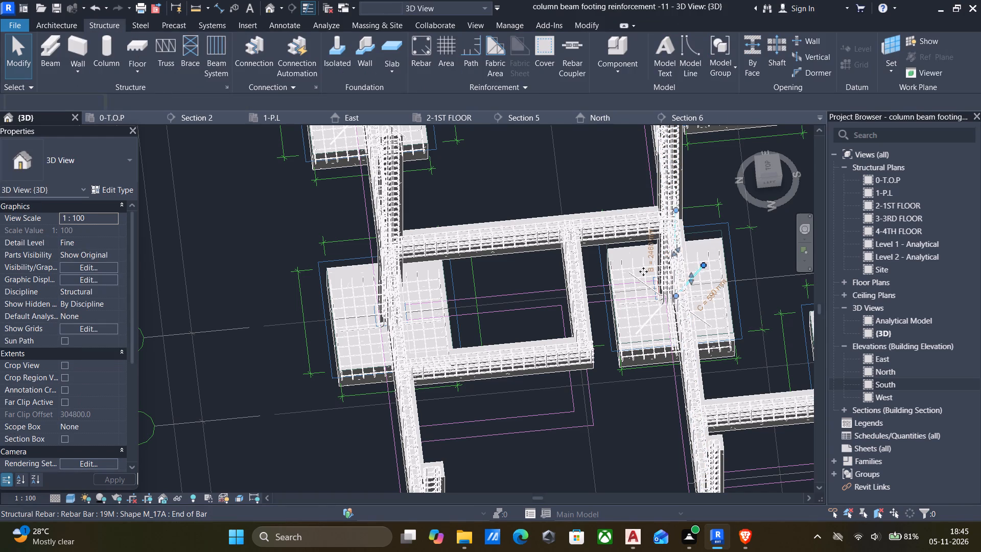
{"action": "left_click", "coordinate": [636, 278]}
{"action": "key", "text": "Delete"}
{"action": "left_click", "coordinate": [700, 317]}
{"action": "key", "text": "Delete"}
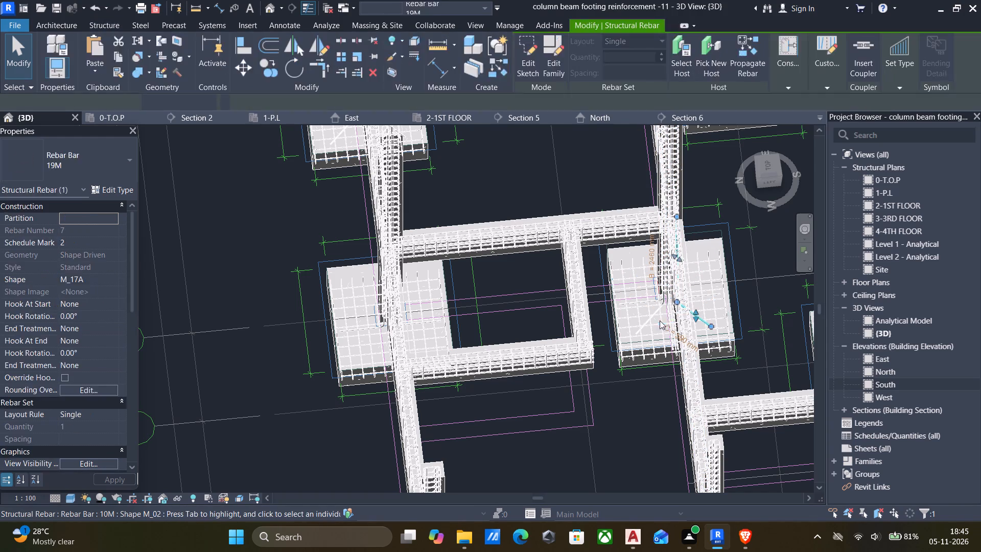
{"action": "left_click", "coordinate": [649, 321]}
{"action": "key", "text": "Delete"}
Delete the three bent M_17A rebars projecting from the corner column at its plinth beam joint.
{"action": "scroll", "coordinate": [657, 319], "scroll_direction": "down", "scroll_amount": 7}
{"action": "scroll", "coordinate": [595, 414], "scroll_direction": "up", "scroll_amount": 3}
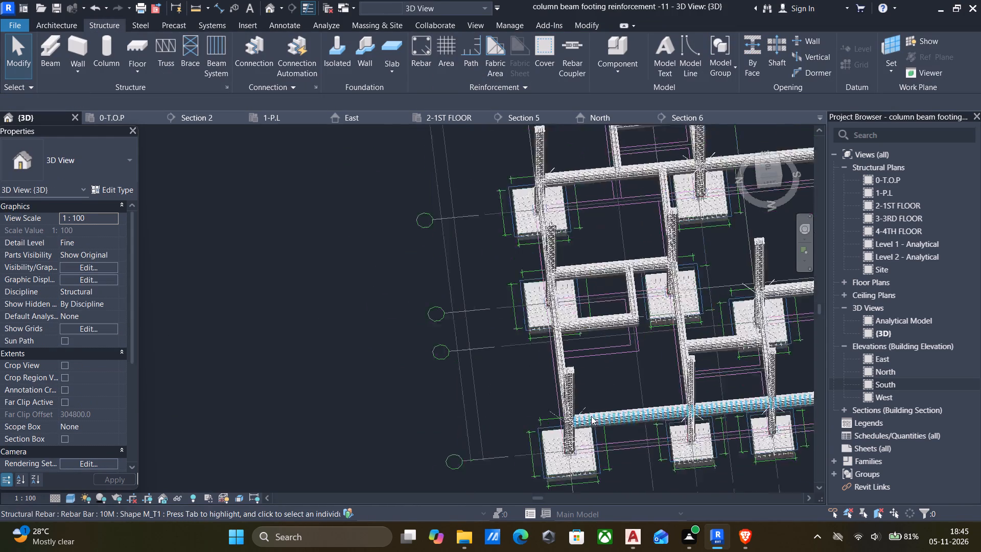
{"action": "scroll", "coordinate": [591, 416], "scroll_direction": "up", "scroll_amount": 6}
{"action": "left_click", "coordinate": [573, 401]}
{"action": "key", "text": "Delete"}
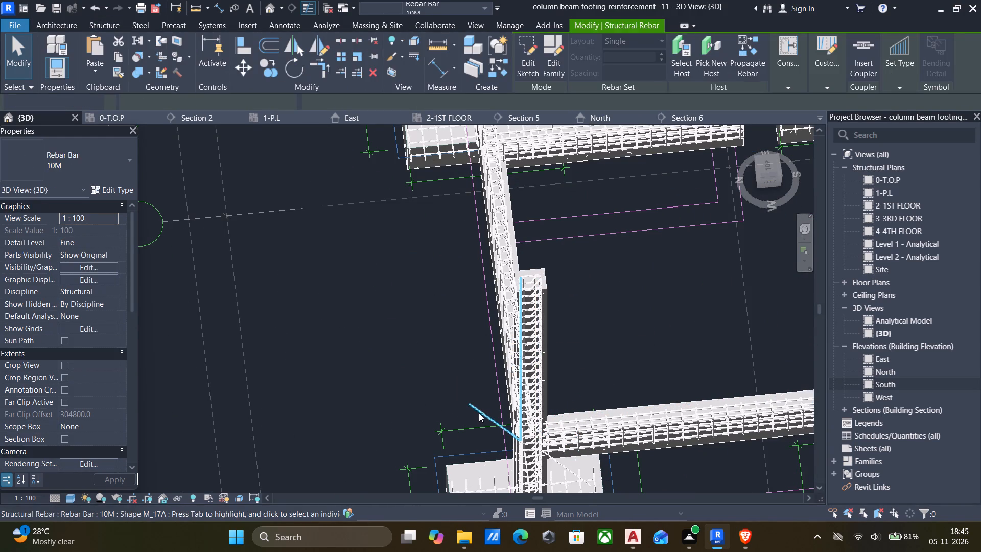
{"action": "left_click", "coordinate": [481, 412]}
{"action": "key", "text": "Delete"}
{"action": "scroll", "coordinate": [495, 409], "scroll_direction": "down", "scroll_amount": 4}
{"action": "scroll", "coordinate": [554, 447], "scroll_direction": "up", "scroll_amount": 3}
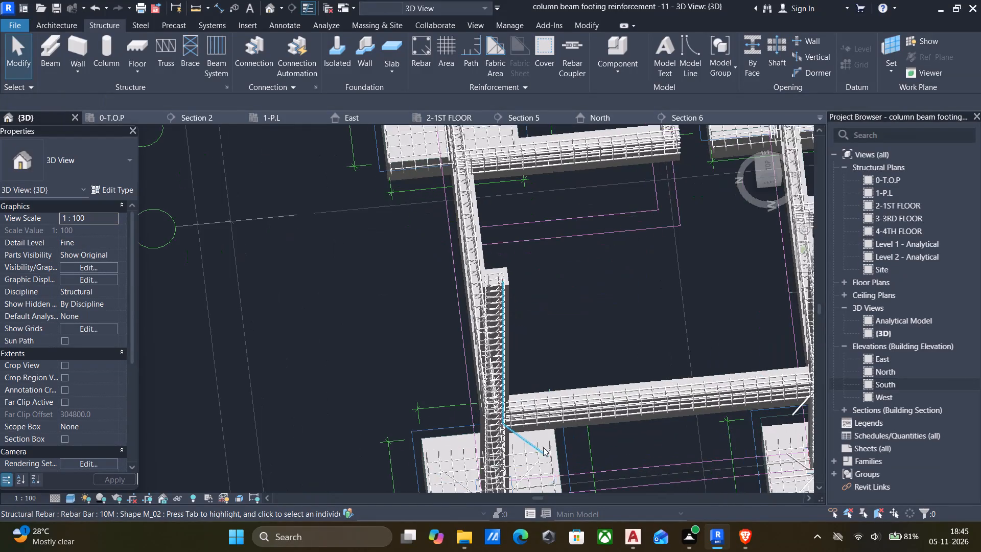
{"action": "left_click", "coordinate": [528, 443]}
{"action": "key", "text": "Delete"}
Examine the corner column's footing bars and the neighbouring columns' joints for remaining projecting bent bars.
{"action": "scroll", "coordinate": [529, 442], "scroll_direction": "down", "scroll_amount": 3}
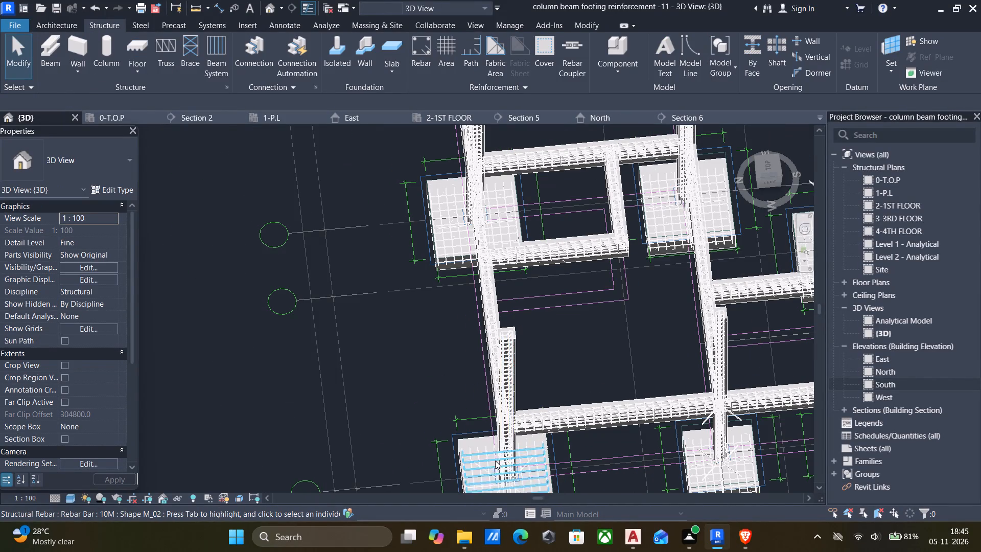
{"action": "scroll", "coordinate": [444, 409], "scroll_direction": "down", "scroll_amount": 4}
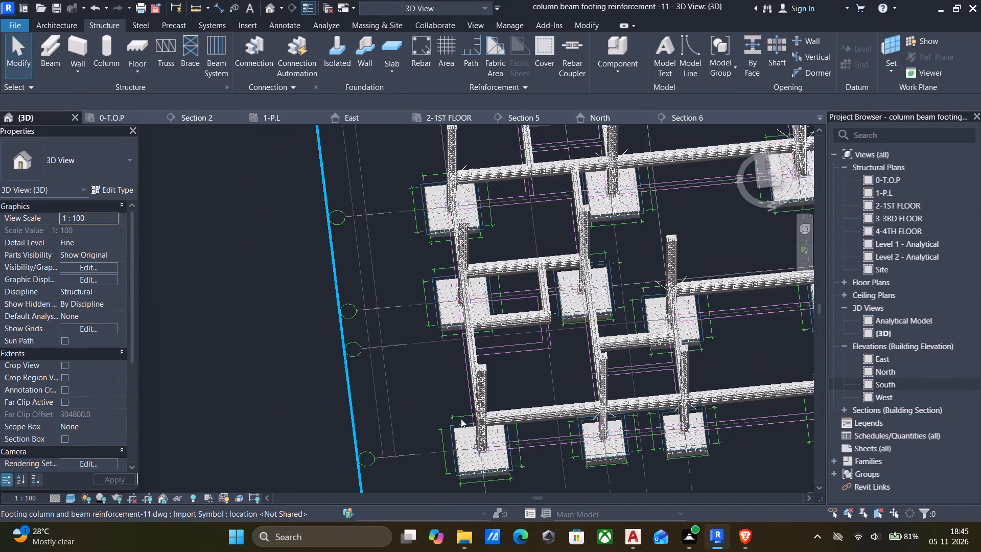
{"action": "middle_click_drag", "start_coordinate": [457, 420], "coordinate": [346, 370]}
{"action": "scroll", "coordinate": [370, 398], "scroll_direction": "up", "scroll_amount": 11}
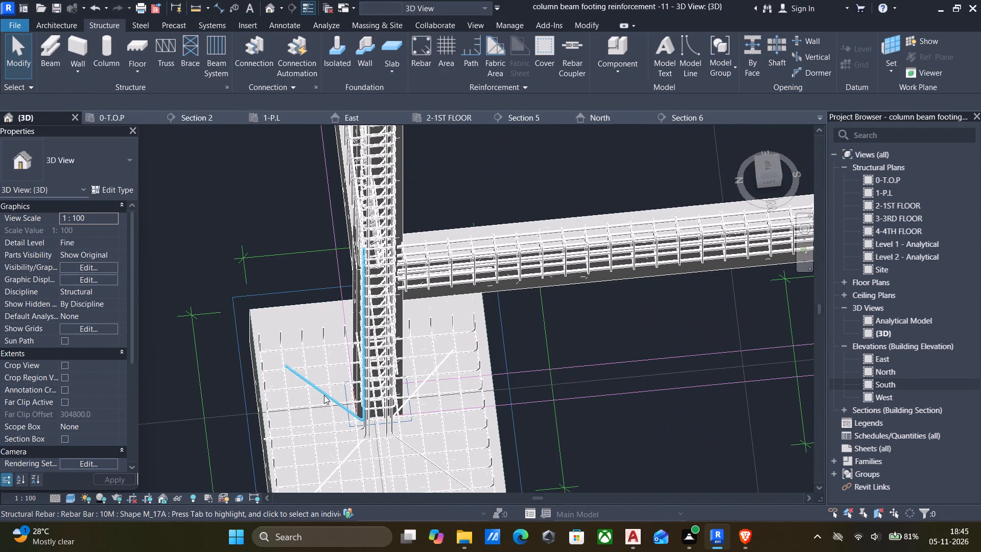
{"action": "scroll", "coordinate": [368, 397], "scroll_direction": "down", "scroll_amount": 4}
{"action": "middle_click_drag", "start_coordinate": [369, 397], "coordinate": [348, 378], "text": "shift"}
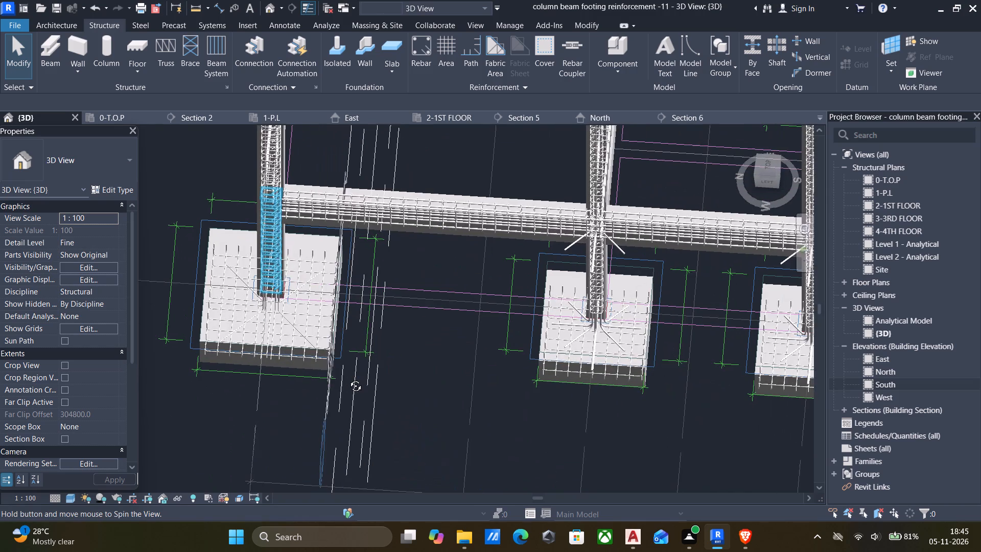
{"action": "middle_click_drag", "start_coordinate": [348, 378], "coordinate": [361, 477], "text": "shift"}
{"action": "scroll", "coordinate": [393, 414], "scroll_direction": "down", "scroll_amount": 5}
{"action": "middle_click_drag", "start_coordinate": [393, 369], "coordinate": [423, 367], "text": "shift"}
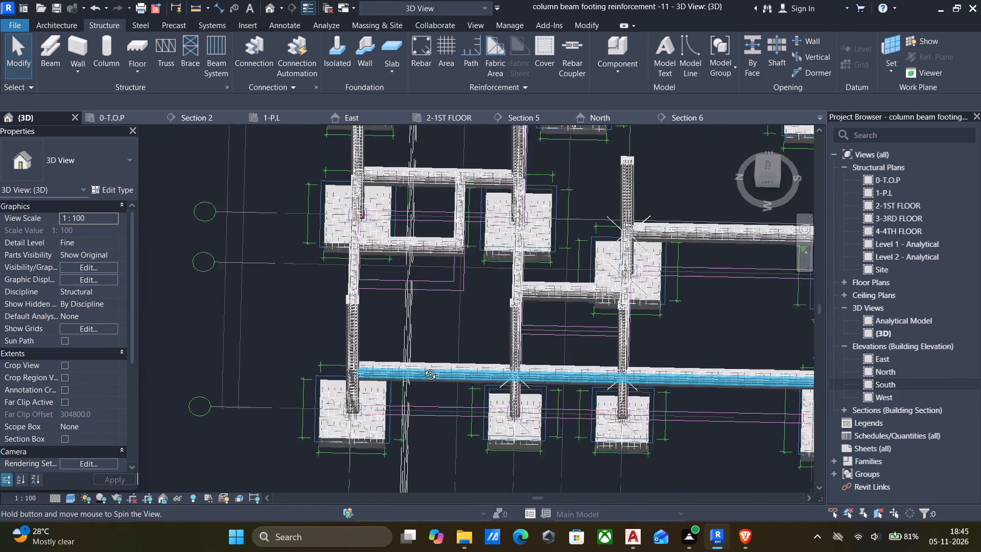
{"action": "middle_click_drag", "start_coordinate": [423, 367], "coordinate": [498, 307], "text": "shift"}
{"action": "scroll", "coordinate": [501, 430], "scroll_direction": "up", "scroll_amount": 5}
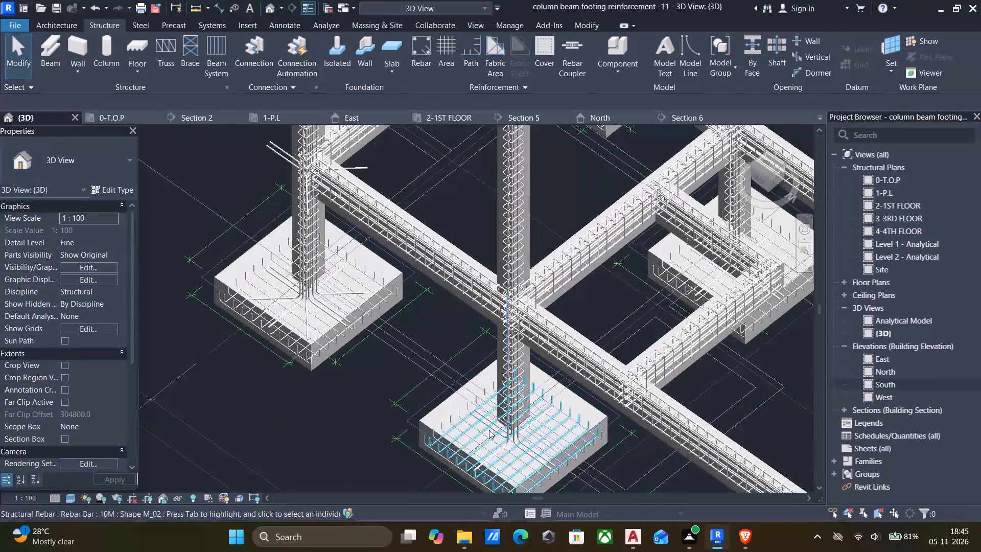
{"action": "scroll", "coordinate": [510, 416], "scroll_direction": "down", "scroll_amount": 6}
Delete the three bent 19M M_17A rebars projecting outside the column next to the corner on the other edge beam.
{"action": "middle_click_drag", "start_coordinate": [565, 407], "coordinate": [456, 347]}
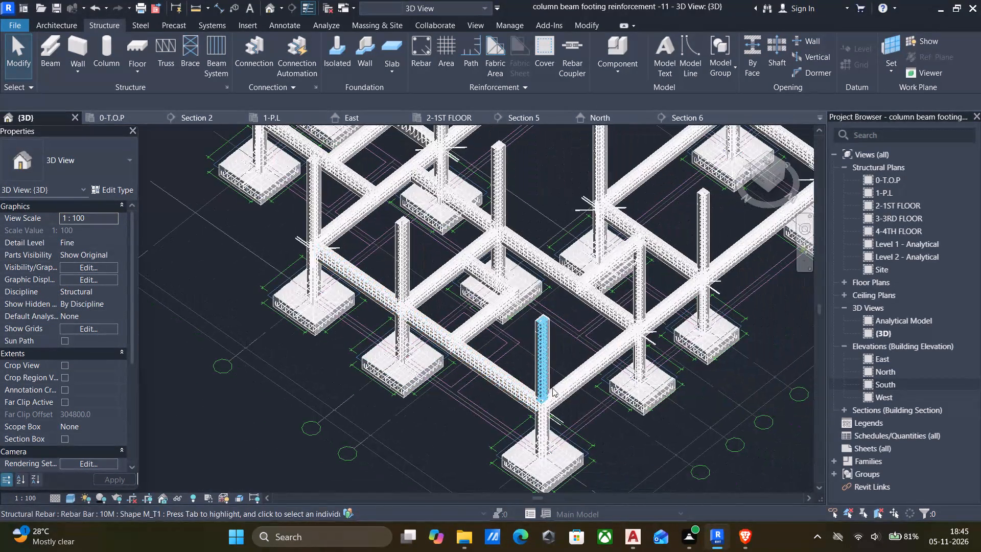
{"action": "middle_click_drag", "start_coordinate": [560, 380], "coordinate": [540, 396]}
{"action": "scroll", "coordinate": [642, 369], "scroll_direction": "up", "scroll_amount": 9}
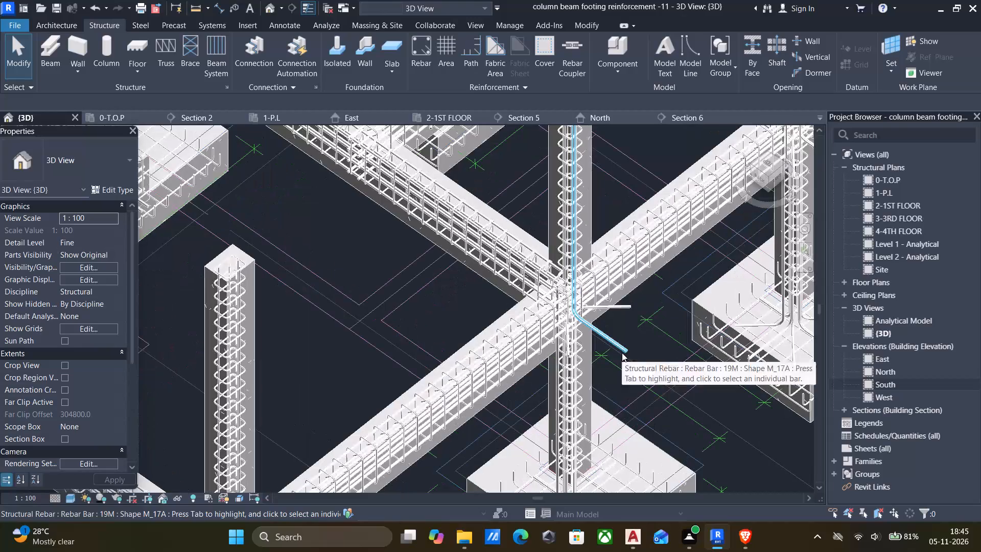
{"action": "left_click", "coordinate": [622, 353]}
{"action": "key", "text": "Delete"}
{"action": "left_click", "coordinate": [619, 310]}
{"action": "key", "text": "Delete"}
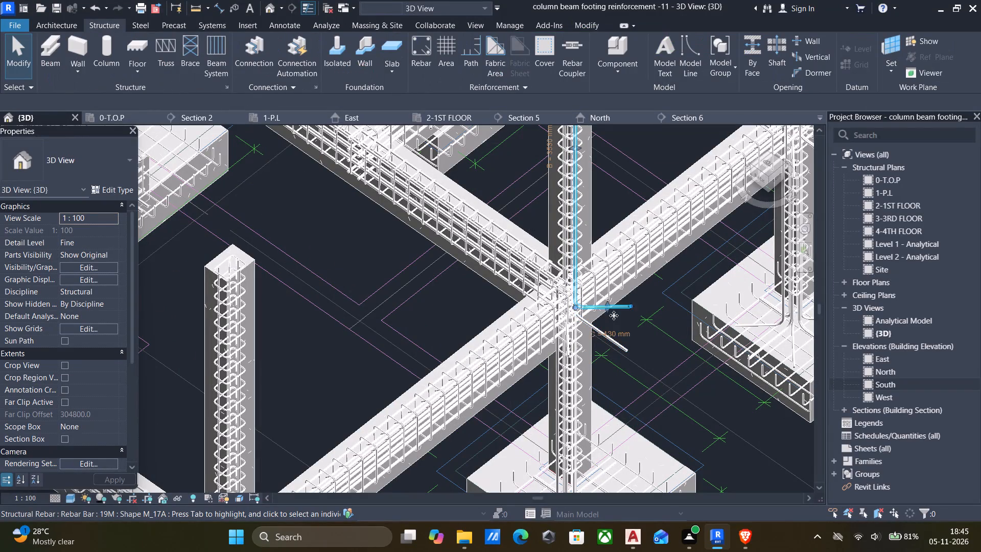
{"action": "left_click", "coordinate": [616, 341]}
{"action": "key", "text": "Delete"}
Delete the three bent M_17A rebars projecting outside the following column along that edge beam.
{"action": "scroll", "coordinate": [617, 341], "scroll_direction": "down", "scroll_amount": 7}
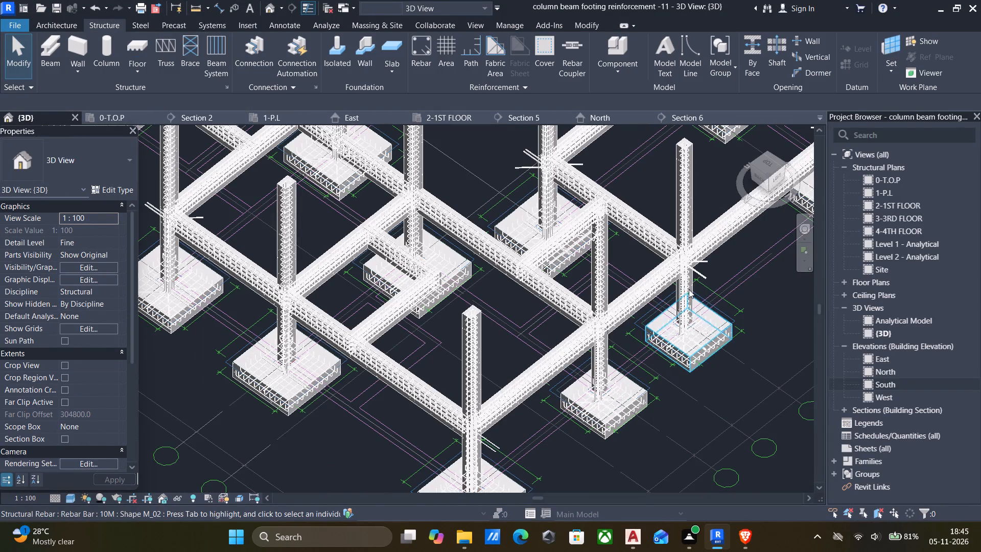
{"action": "scroll", "coordinate": [692, 258], "scroll_direction": "up", "scroll_amount": 9}
{"action": "left_click", "coordinate": [727, 265]}
{"action": "key", "text": "Delete"}
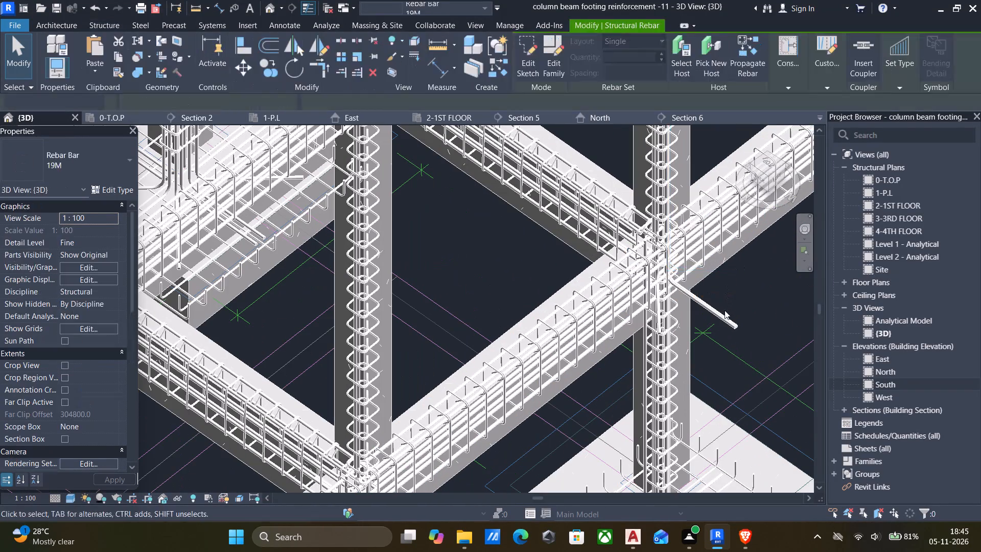
{"action": "left_click", "coordinate": [722, 318]}
{"action": "key", "text": "Delete"}
{"action": "left_click", "coordinate": [722, 318]}
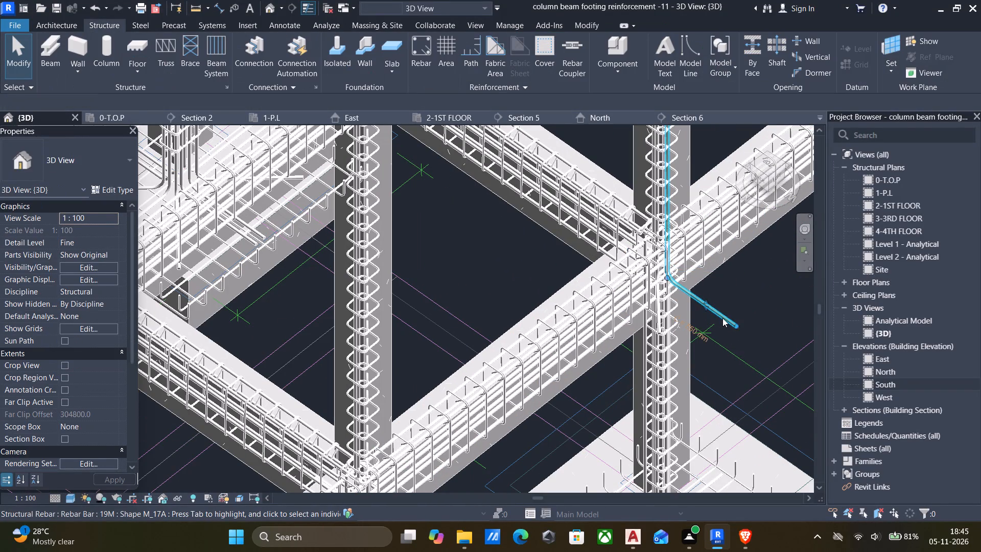
{"action": "key", "text": "Delete"}
Delete the four bent 19M M_17A rebars projecting around the interior column's plinth beam joint.
{"action": "scroll", "coordinate": [722, 318], "scroll_direction": "down", "scroll_amount": 8}
{"action": "scroll", "coordinate": [599, 188], "scroll_direction": "up", "scroll_amount": 4}
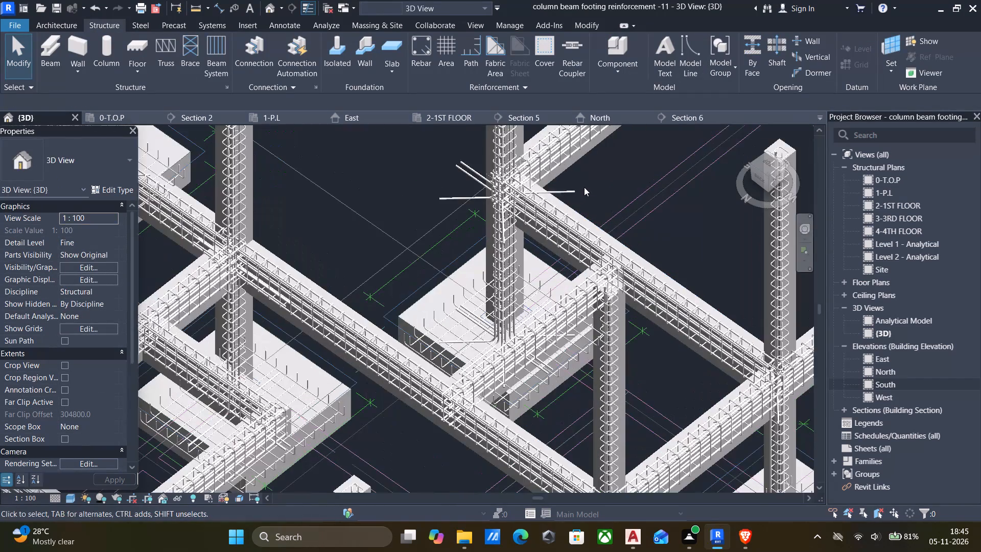
{"action": "scroll", "coordinate": [566, 191], "scroll_direction": "up", "scroll_amount": 3}
{"action": "left_click", "coordinate": [567, 191]}
{"action": "key", "text": "Delete"}
{"action": "left_click", "coordinate": [422, 199]}
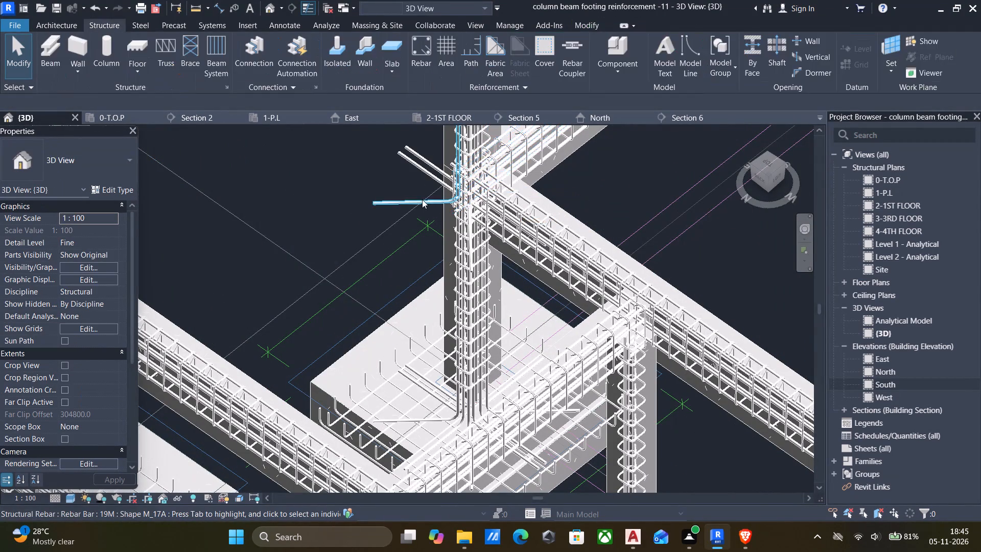
{"action": "key", "text": "Delete"}
{"action": "left_click", "coordinate": [424, 174]}
{"action": "key", "text": "Delete"}
{"action": "left_click", "coordinate": [428, 157]}
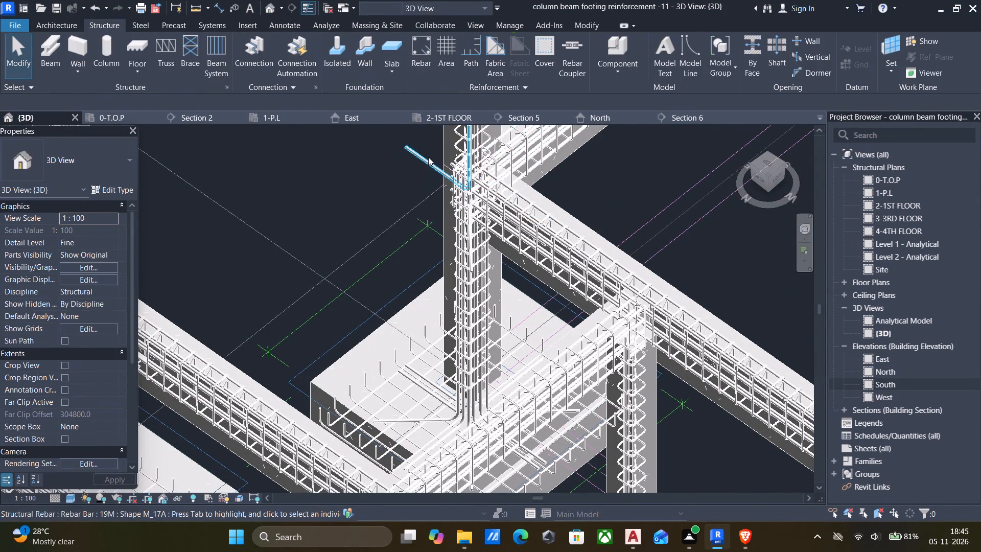
{"action": "key", "text": "Delete"}
Delete the four vertical 19M M_17A rebars inside the top of the same interior column.
{"action": "scroll", "coordinate": [491, 212], "scroll_direction": "down", "scroll_amount": 5}
{"action": "middle_click_drag", "start_coordinate": [481, 208], "coordinate": [484, 298]}
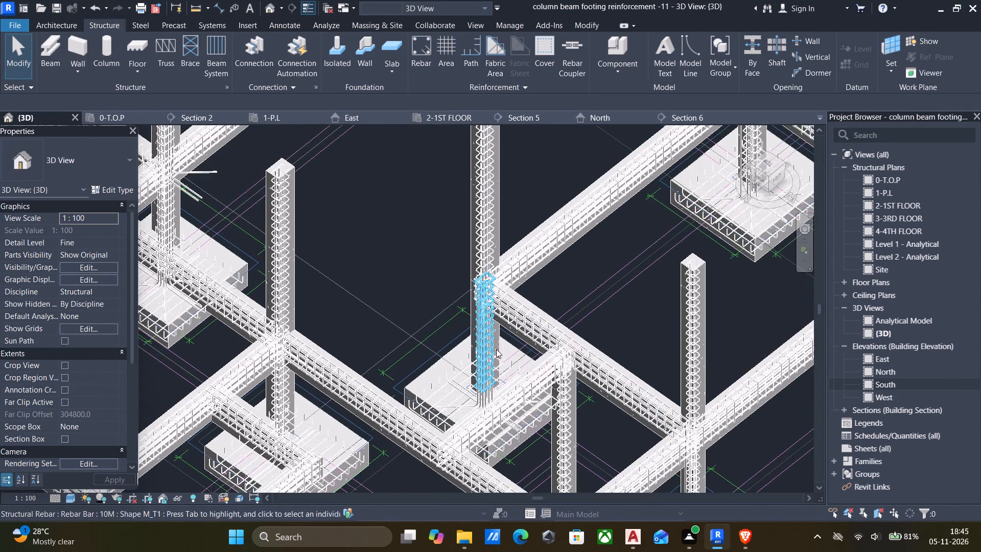
{"action": "middle_click_drag", "start_coordinate": [491, 246], "coordinate": [504, 330]}
{"action": "scroll", "coordinate": [503, 219], "scroll_direction": "up", "scroll_amount": 9}
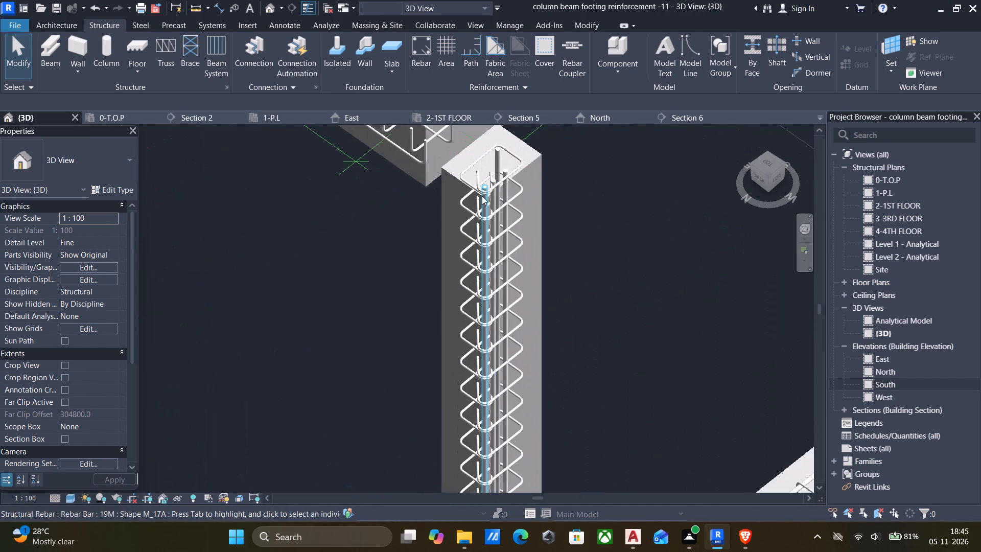
{"action": "scroll", "coordinate": [508, 244], "scroll_direction": "down", "scroll_amount": 3}
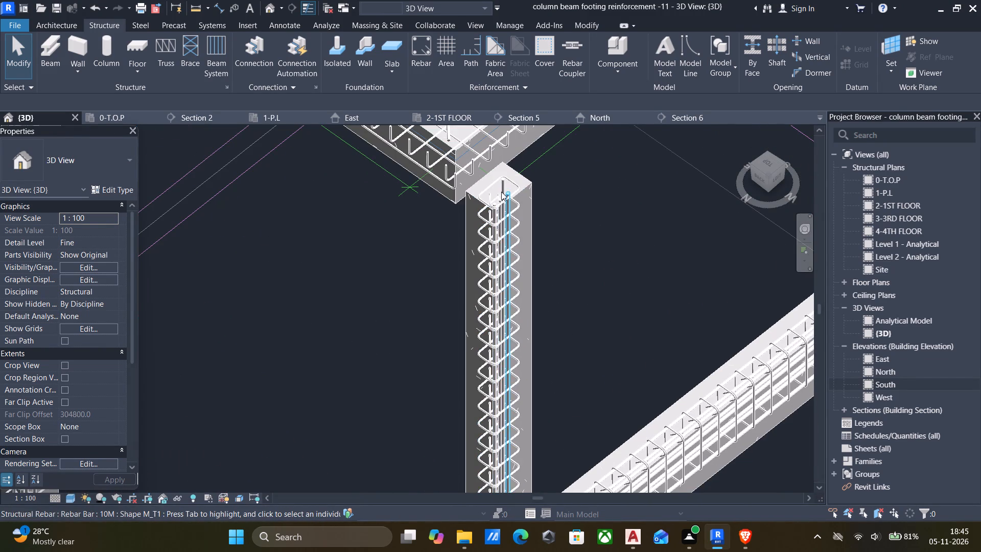
{"action": "left_click", "coordinate": [502, 188]}
{"action": "key", "text": "Delete"}
{"action": "scroll", "coordinate": [501, 188], "scroll_direction": "up", "scroll_amount": 8}
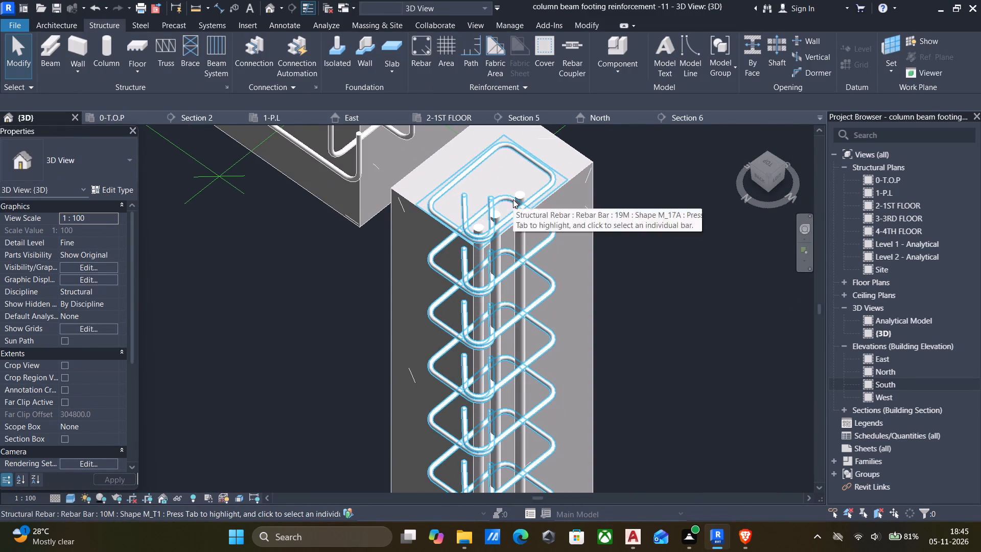
{"action": "left_click", "coordinate": [520, 200]}
{"action": "key", "text": "Delete"}
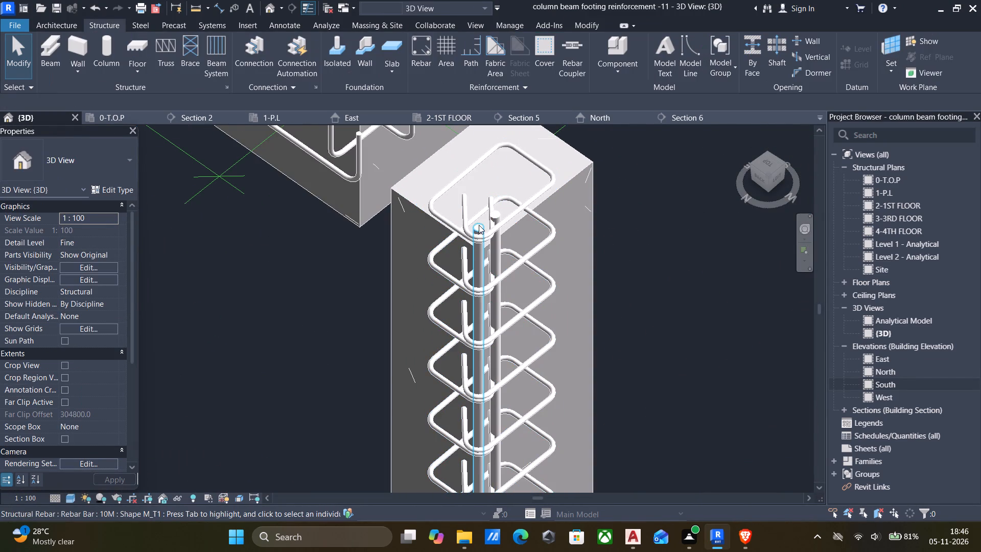
{"action": "left_click", "coordinate": [479, 221]}
{"action": "key", "text": "Delete"}
{"action": "scroll", "coordinate": [489, 245], "scroll_direction": "down", "scroll_amount": 1}
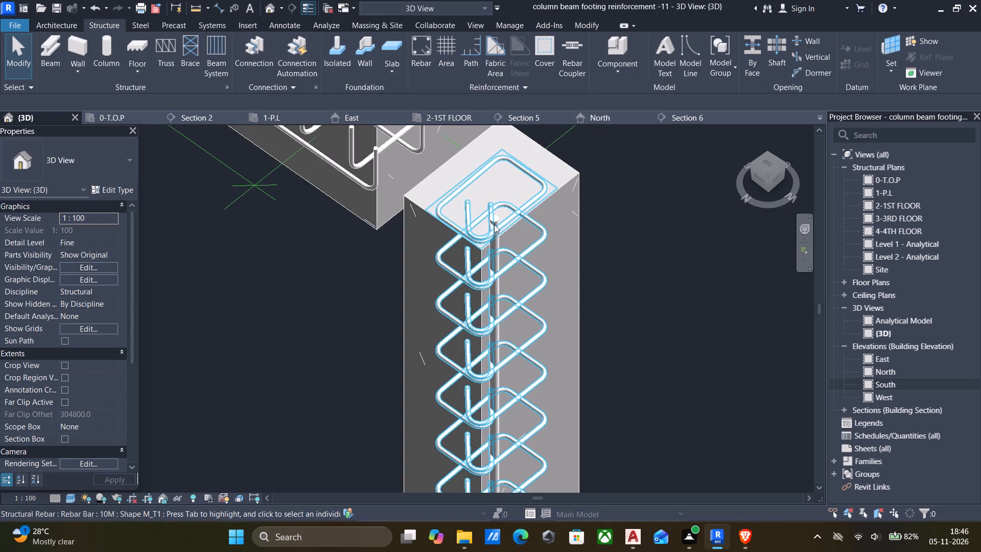
{"action": "scroll", "coordinate": [494, 224], "scroll_direction": "up", "scroll_amount": 9}
{"action": "left_click", "coordinate": [500, 215]}
{"action": "key", "text": "Delete"}
Delete the three vertical 19M M_17A rebars inside the top of the nearby column on the edge beam.
{"action": "scroll", "coordinate": [506, 225], "scroll_direction": "down", "scroll_amount": 6}
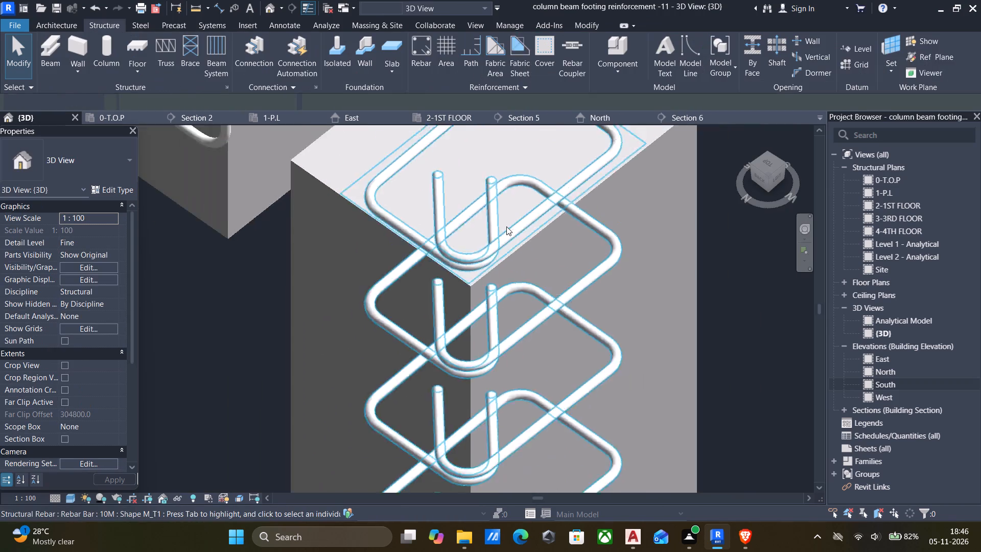
{"action": "scroll", "coordinate": [506, 226], "scroll_direction": "down", "scroll_amount": 19}
{"action": "scroll", "coordinate": [624, 317], "scroll_direction": "up", "scroll_amount": 5}
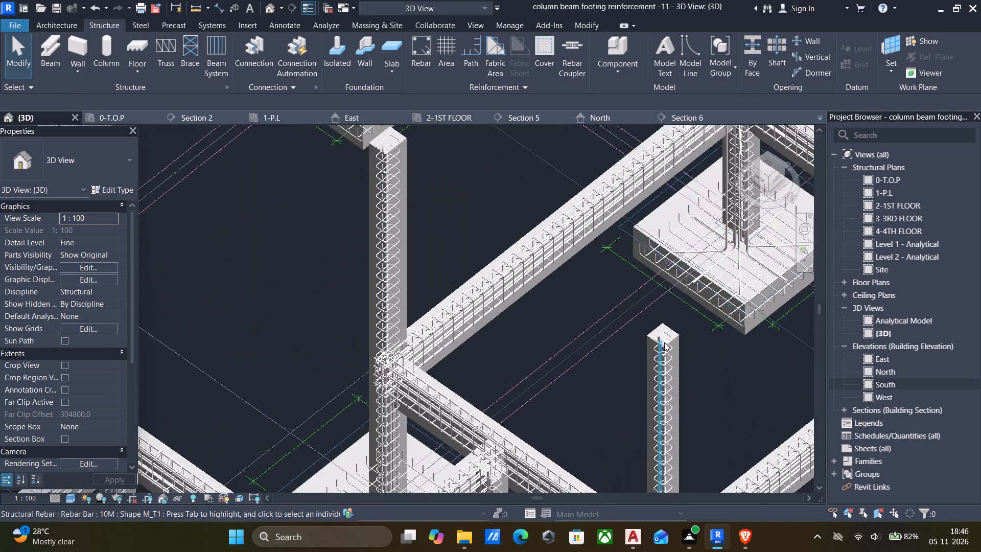
{"action": "scroll", "coordinate": [674, 347], "scroll_direction": "up", "scroll_amount": 20}
{"action": "scroll", "coordinate": [674, 347], "scroll_direction": "up", "scroll_amount": 1}
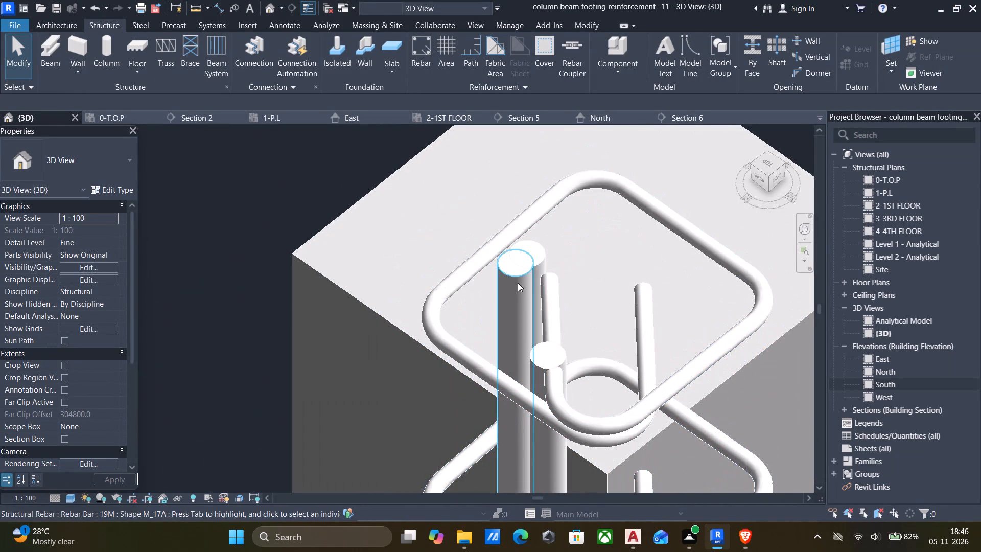
{"action": "left_click", "coordinate": [517, 283]}
{"action": "key", "text": "Delete"}
{"action": "left_click", "coordinate": [532, 259]}
{"action": "key", "text": "Delete"}
{"action": "scroll", "coordinate": [542, 280], "scroll_direction": "down", "scroll_amount": 10}
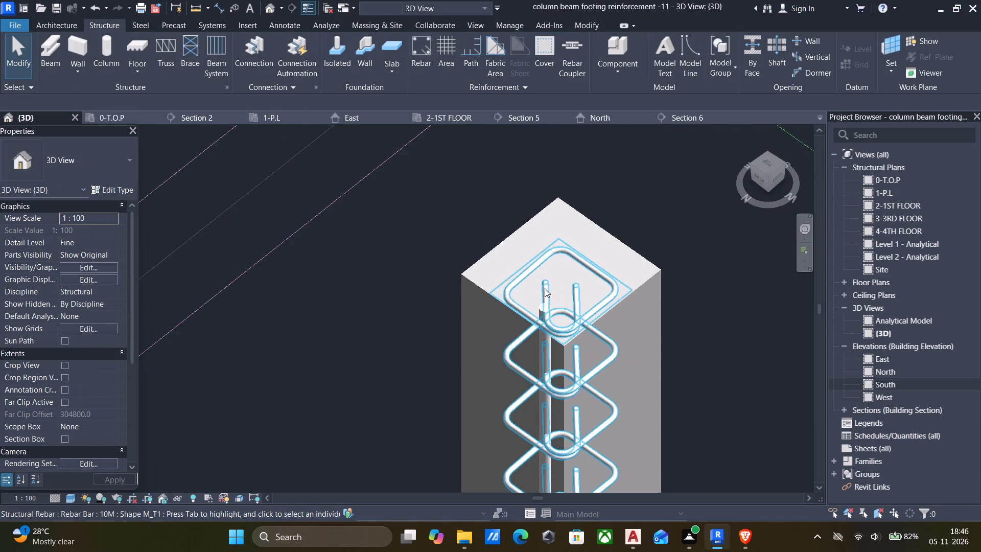
{"action": "scroll", "coordinate": [545, 288], "scroll_direction": "down", "scroll_amount": 9}
{"action": "scroll", "coordinate": [545, 290], "scroll_direction": "up", "scroll_amount": 16}
{"action": "scroll", "coordinate": [513, 275], "scroll_direction": "up", "scroll_amount": 5}
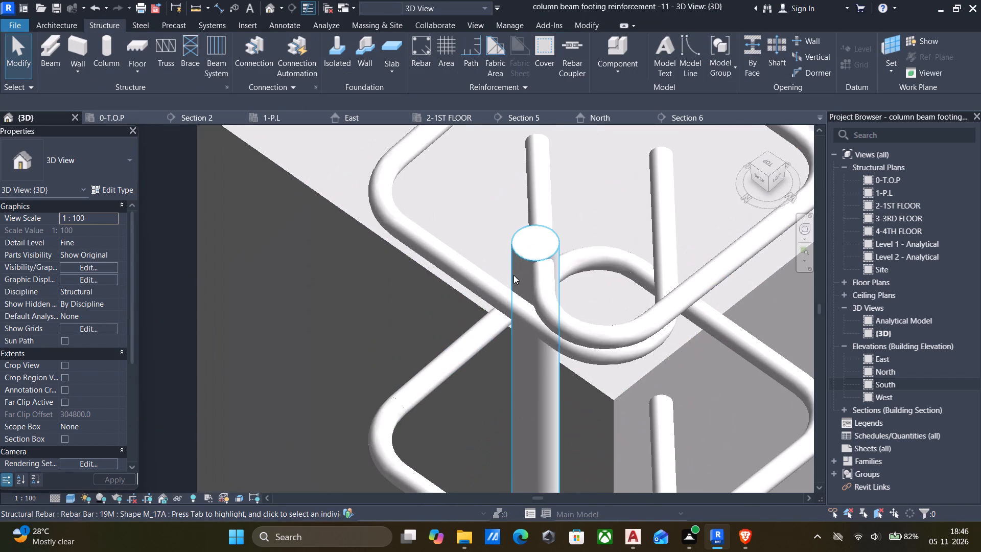
{"action": "left_click", "coordinate": [519, 257]}
{"action": "key", "text": "Delete"}
Delete the pair of bent M_17A rebars projecting outside the corner column just below its plinth beam joint.
{"action": "scroll", "coordinate": [522, 263], "scroll_direction": "down", "scroll_amount": 6}
{"action": "scroll", "coordinate": [557, 309], "scroll_direction": "down", "scroll_amount": 3}
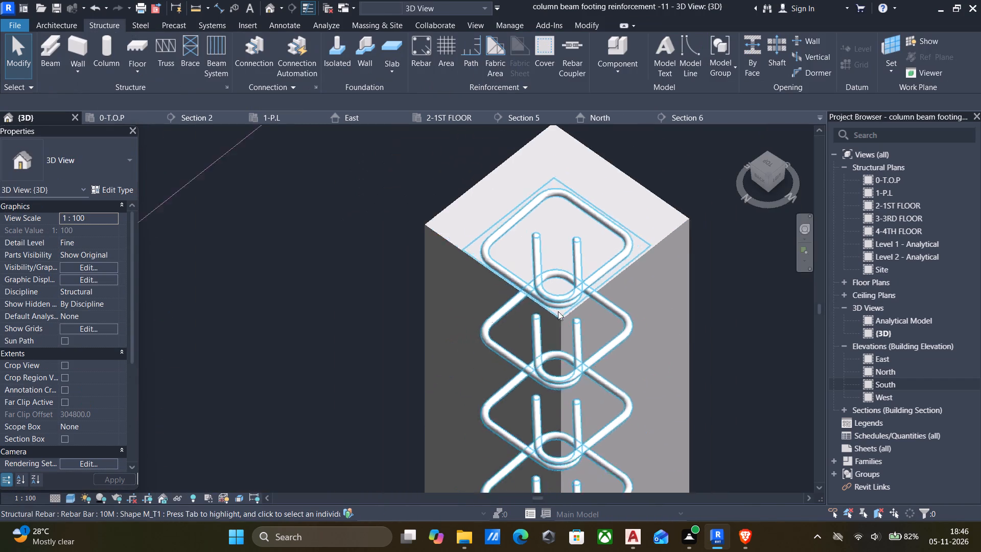
{"action": "scroll", "coordinate": [558, 311], "scroll_direction": "down", "scroll_amount": 17}
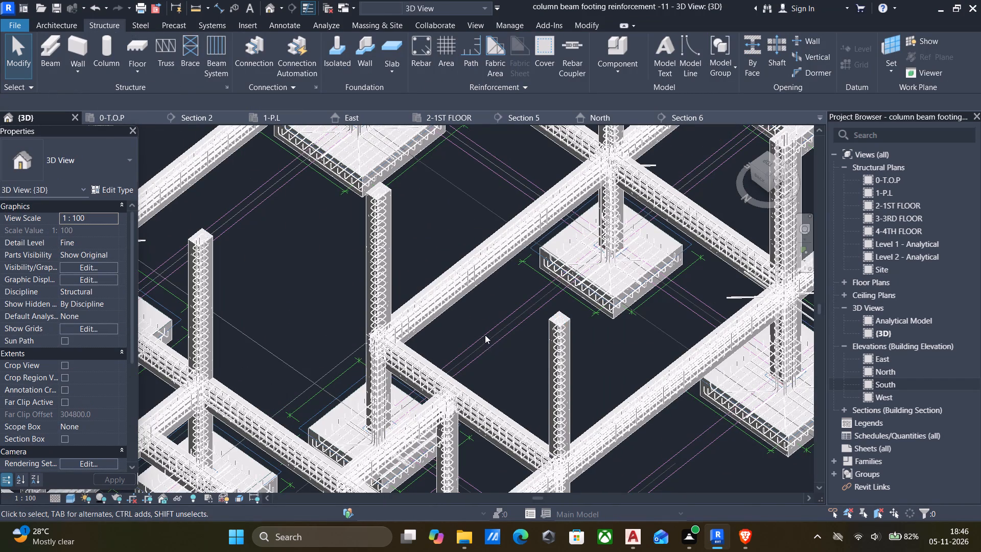
{"action": "scroll", "coordinate": [485, 335], "scroll_direction": "down", "scroll_amount": 6}
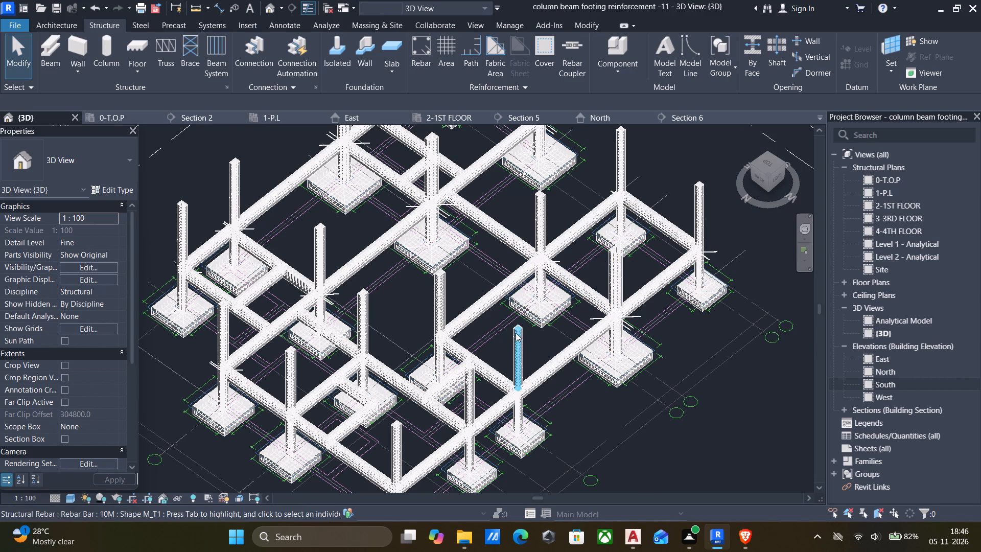
{"action": "scroll", "coordinate": [518, 406], "scroll_direction": "up", "scroll_amount": 5}
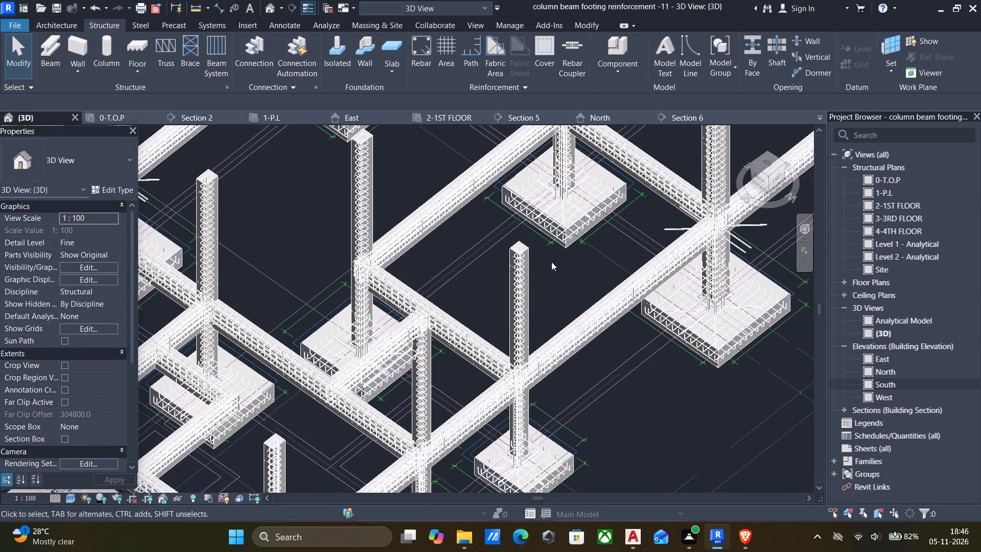
{"action": "middle_click_drag", "start_coordinate": [512, 394], "coordinate": [539, 265]}
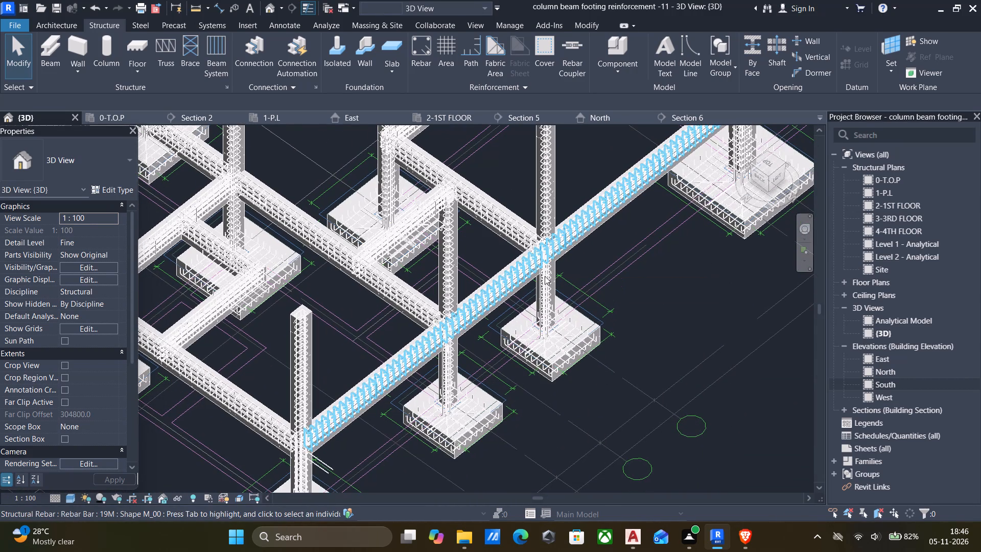
{"action": "middle_click_drag", "start_coordinate": [402, 349], "coordinate": [551, 266]}
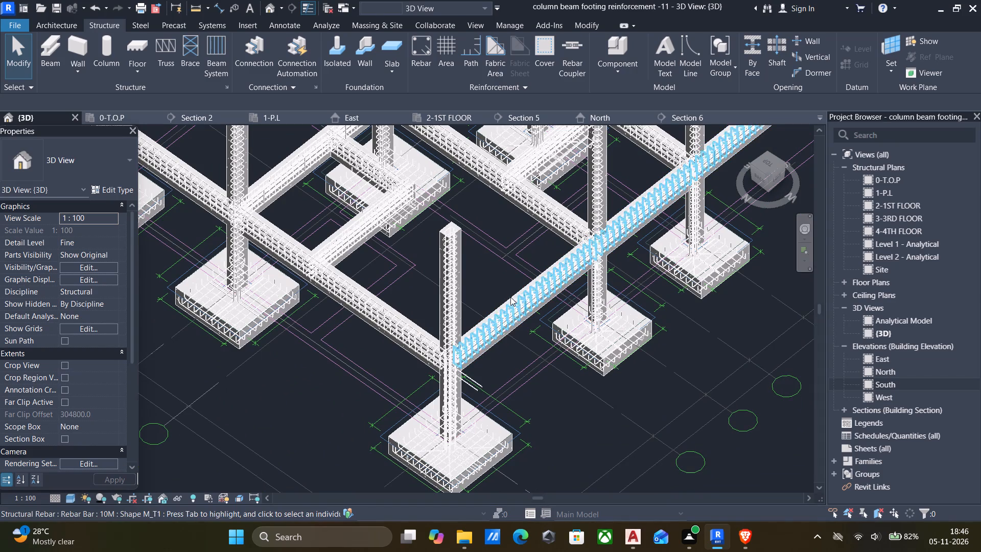
{"action": "scroll", "coordinate": [439, 377], "scroll_direction": "up", "scroll_amount": 5}
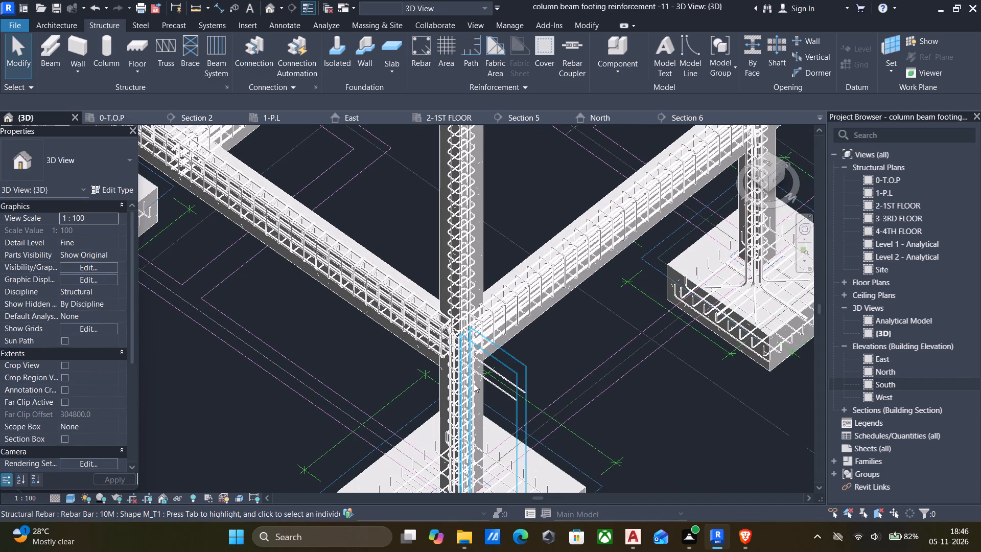
{"action": "scroll", "coordinate": [485, 377], "scroll_direction": "up", "scroll_amount": 5}
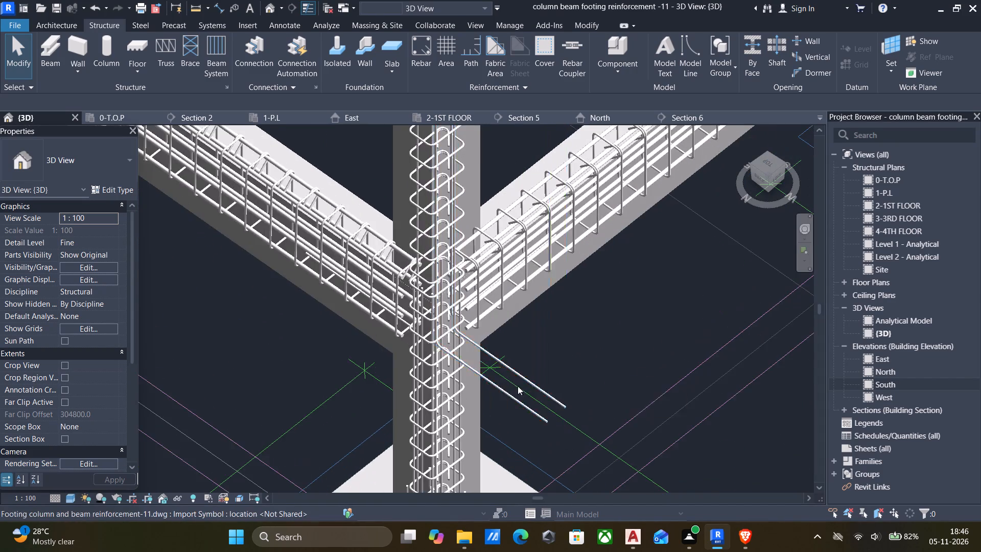
{"action": "scroll", "coordinate": [519, 386], "scroll_direction": "down", "scroll_amount": 3}
{"action": "scroll", "coordinate": [529, 386], "scroll_direction": "up", "scroll_amount": 5}
{"action": "left_click", "coordinate": [533, 385]}
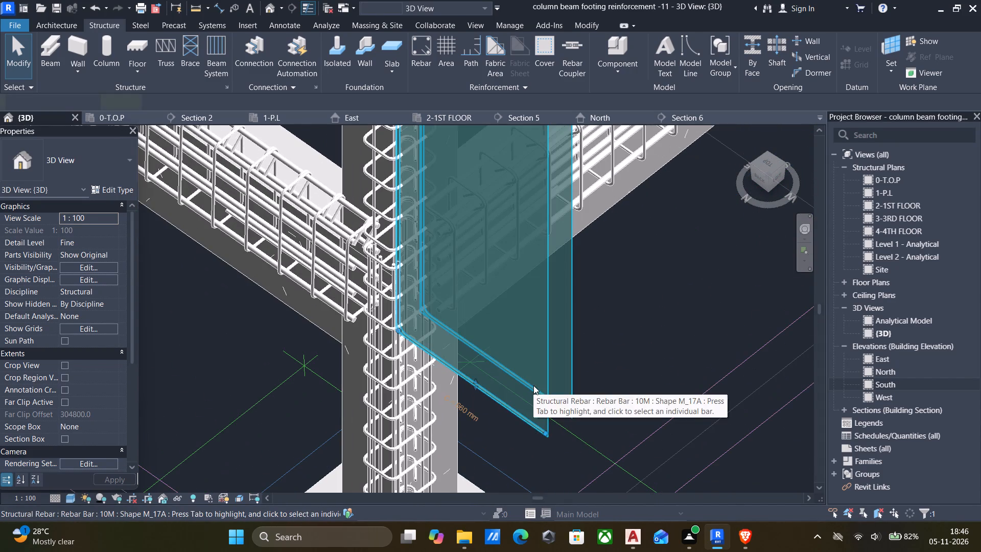
{"action": "key", "text": "Delete"}
Delete the surplus vertical rebars inside the top of the corner column, keeping the M_T1 ties.
{"action": "scroll", "coordinate": [486, 378], "scroll_direction": "down", "scroll_amount": 3}
{"action": "middle_click_drag", "start_coordinate": [486, 377], "coordinate": [512, 386]}
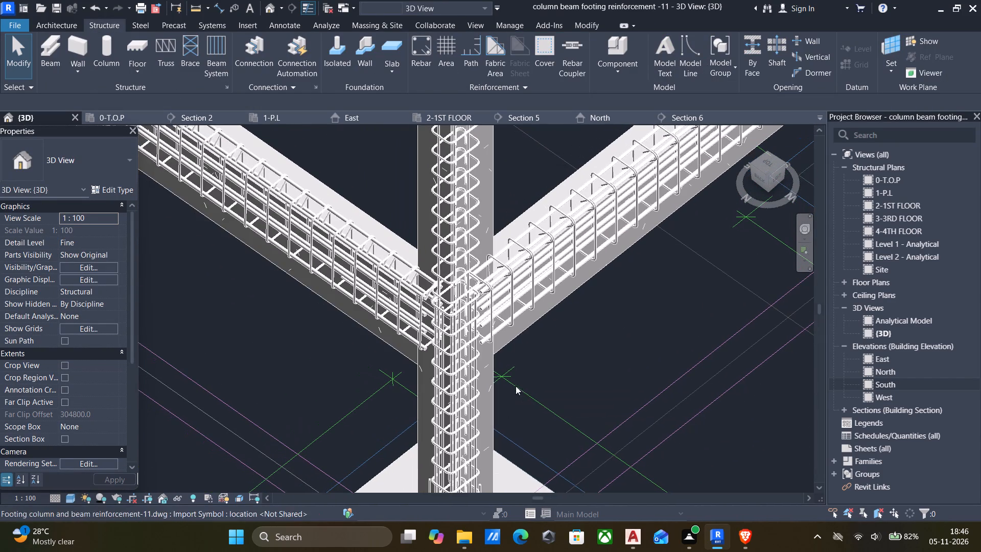
{"action": "middle_click_drag", "start_coordinate": [466, 370], "coordinate": [506, 452]}
{"action": "scroll", "coordinate": [506, 452], "scroll_direction": "down", "scroll_amount": 1}
{"action": "scroll", "coordinate": [507, 384], "scroll_direction": "down", "scroll_amount": 4}
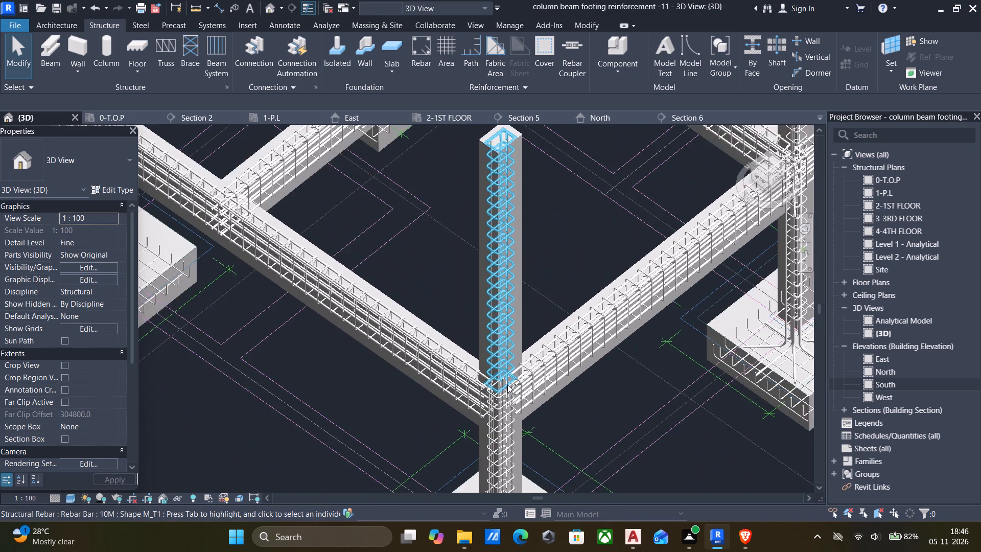
{"action": "scroll", "coordinate": [503, 162], "scroll_direction": "up", "scroll_amount": 15}
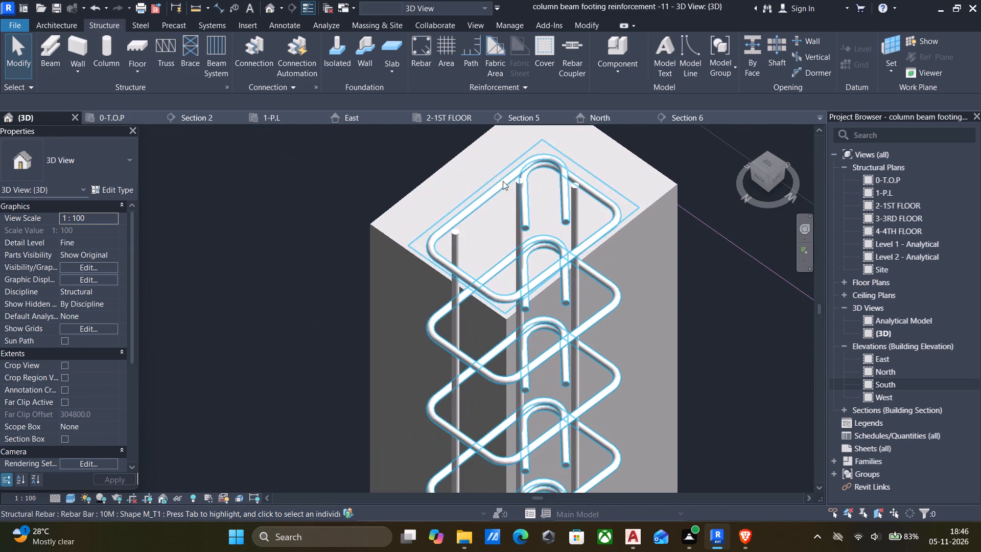
{"action": "left_click", "coordinate": [516, 188]}
{"action": "key", "text": "Delete"}
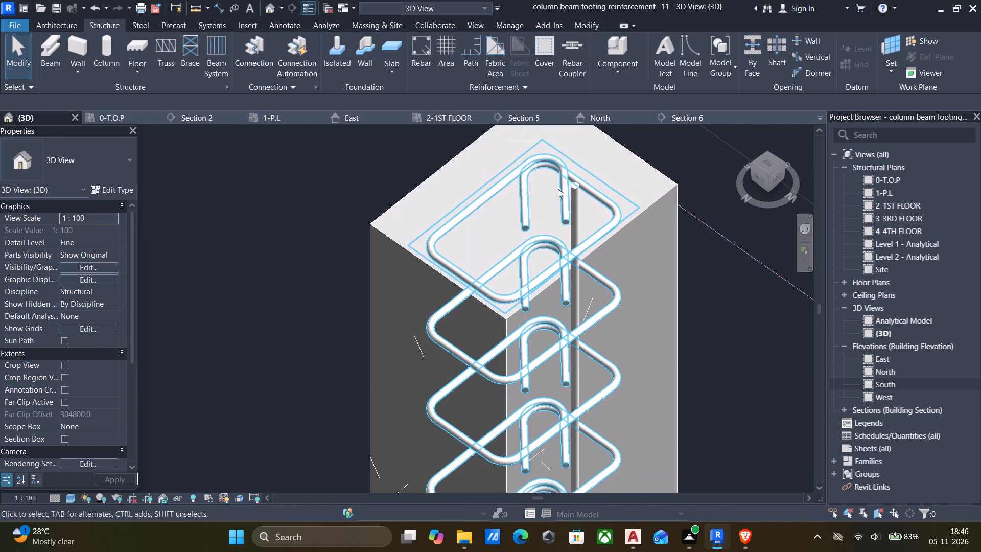
{"action": "left_click", "coordinate": [580, 192]}
{"action": "key", "text": "Delete"}
Delete the four vertical 19M M_17A rebars at the top of the short column ending just above the plinth beams.
{"action": "scroll", "coordinate": [568, 196], "scroll_direction": "down", "scroll_amount": 4}
{"action": "scroll", "coordinate": [551, 275], "scroll_direction": "down", "scroll_amount": 3}
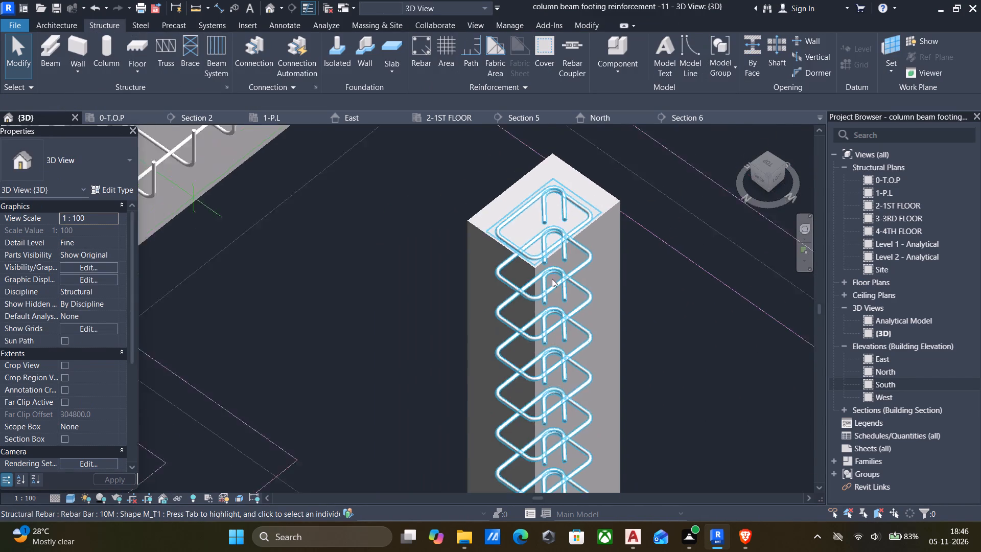
{"action": "scroll", "coordinate": [552, 279], "scroll_direction": "down", "scroll_amount": 5}
{"action": "scroll", "coordinate": [581, 317], "scroll_direction": "down", "scroll_amount": 4}
{"action": "middle_click_drag", "start_coordinate": [575, 340], "coordinate": [574, 295]}
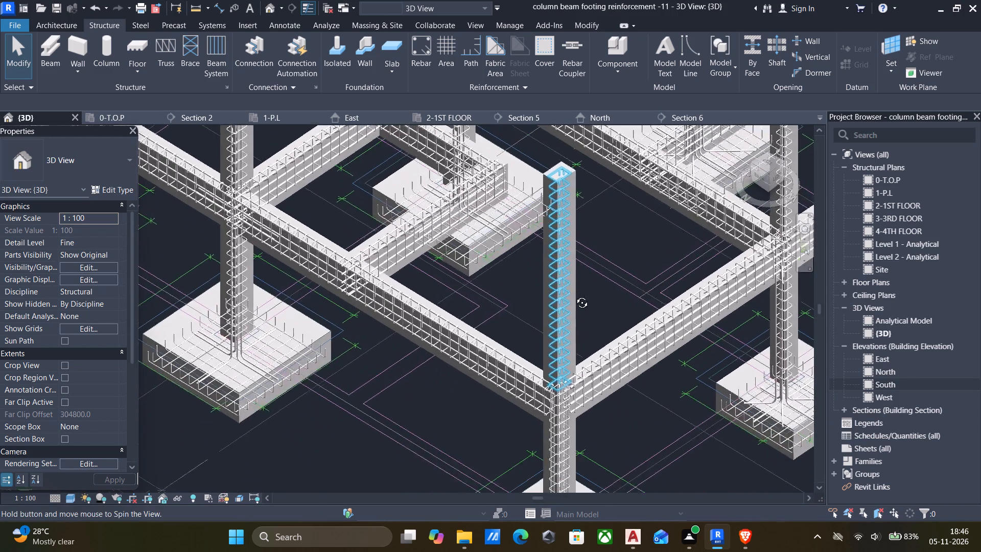
{"action": "middle_click_drag", "start_coordinate": [574, 295], "coordinate": [568, 282]}
{"action": "middle_click_drag", "start_coordinate": [566, 377], "coordinate": [572, 323]}
{"action": "scroll", "coordinate": [554, 331], "scroll_direction": "up", "scroll_amount": 5}
{"action": "scroll", "coordinate": [523, 294], "scroll_direction": "up", "scroll_amount": 5}
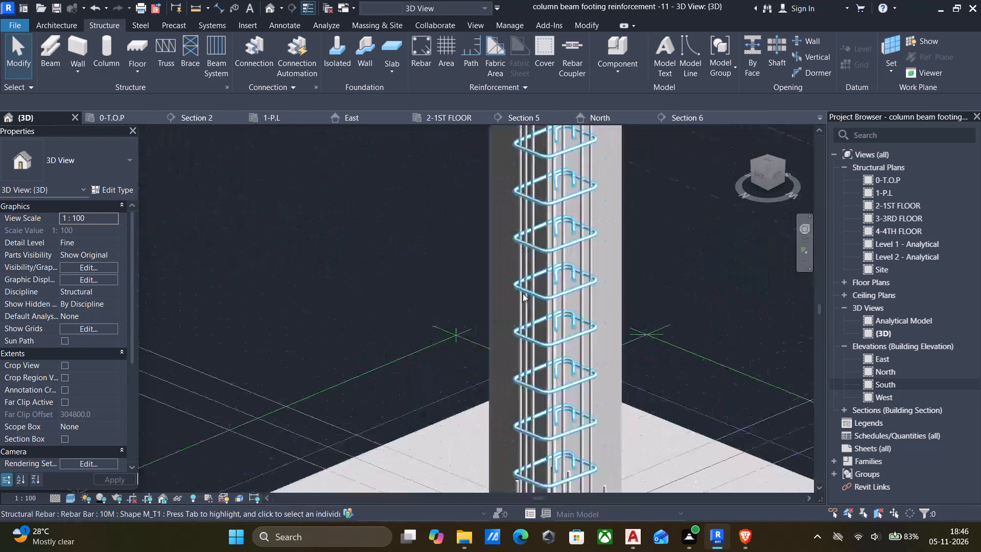
{"action": "scroll", "coordinate": [523, 293], "scroll_direction": "down", "scroll_amount": 20}
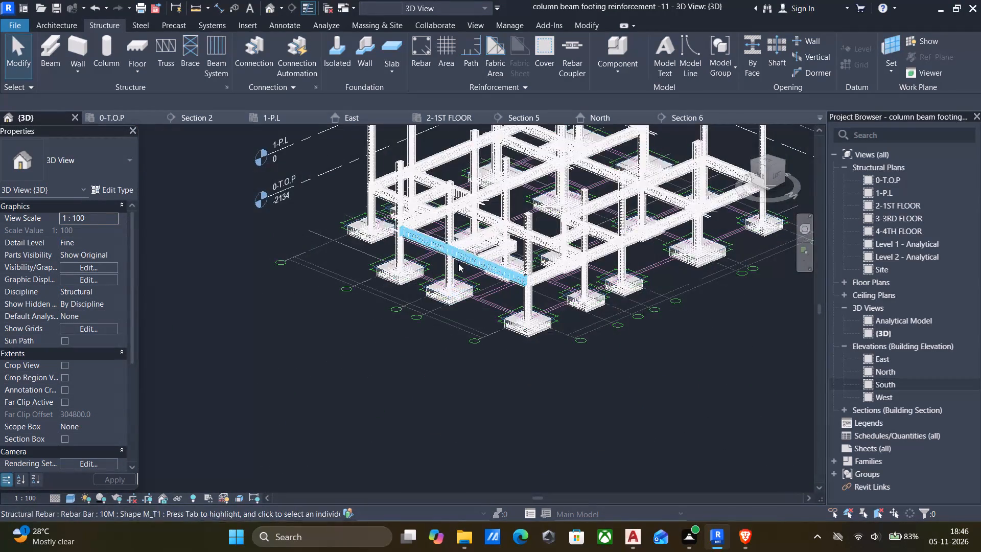
{"action": "middle_click_drag", "start_coordinate": [458, 268], "coordinate": [501, 370]}
{"action": "scroll", "coordinate": [503, 246], "scroll_direction": "up", "scroll_amount": 6}
{"action": "scroll", "coordinate": [492, 314], "scroll_direction": "up", "scroll_amount": 16}
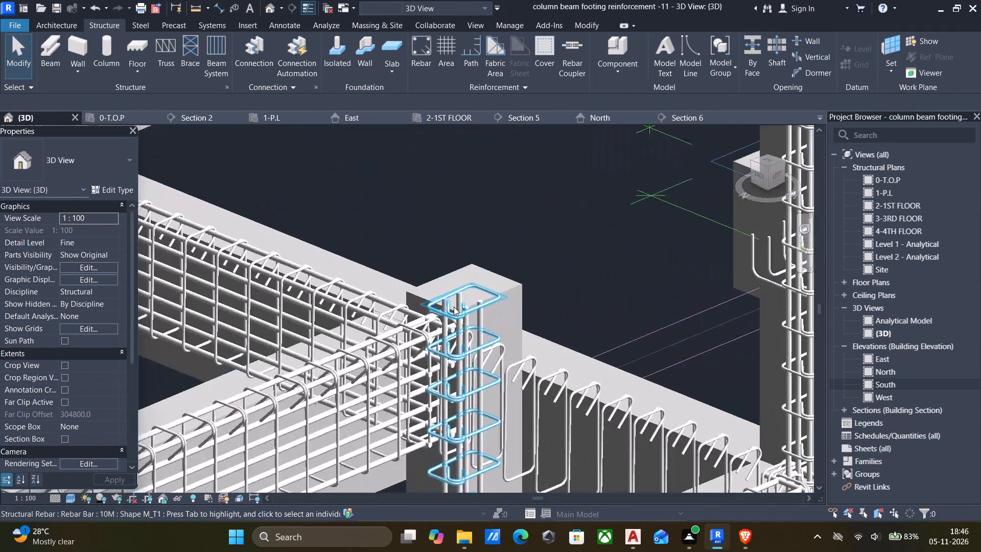
{"action": "scroll", "coordinate": [454, 307], "scroll_direction": "up", "scroll_amount": 8}
{"action": "left_click", "coordinate": [480, 266]}
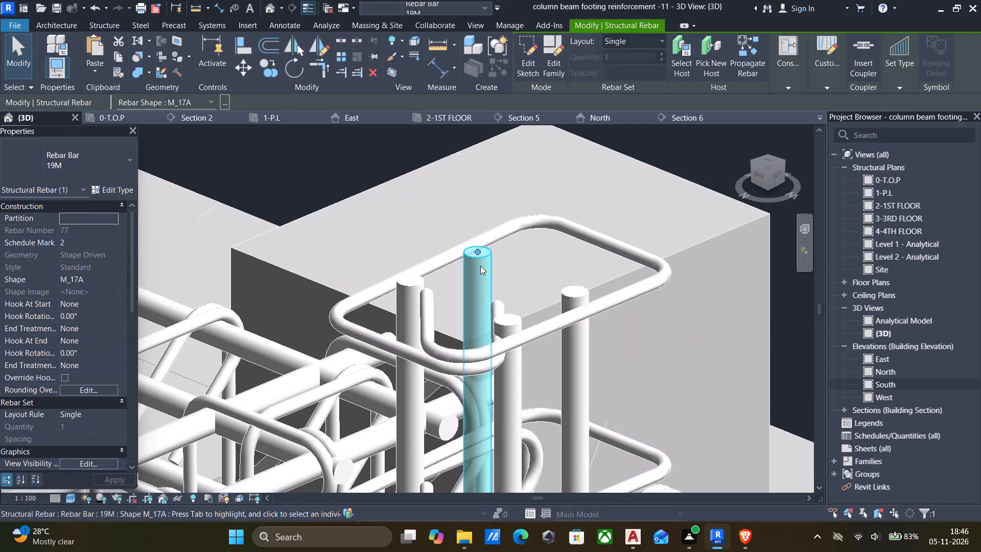
{"action": "key", "text": "Delete"}
{"action": "left_click", "coordinate": [416, 281]}
{"action": "key", "text": "Delete"}
{"action": "left_click", "coordinate": [507, 319]}
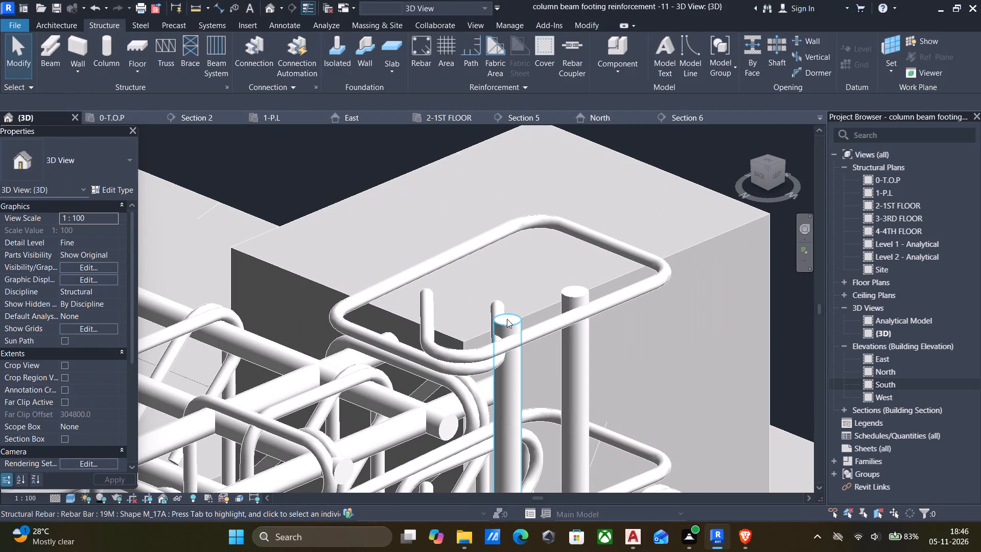
{"action": "key", "text": "Delete"}
{"action": "left_click", "coordinate": [566, 298]}
{"action": "key", "text": "Delete"}
Delete the seven vertical 19M M_17A rebars at the top of the short column beside the plinth beam junction, keeping the M_T1 ties.
{"action": "scroll", "coordinate": [495, 298], "scroll_direction": "down", "scroll_amount": 7}
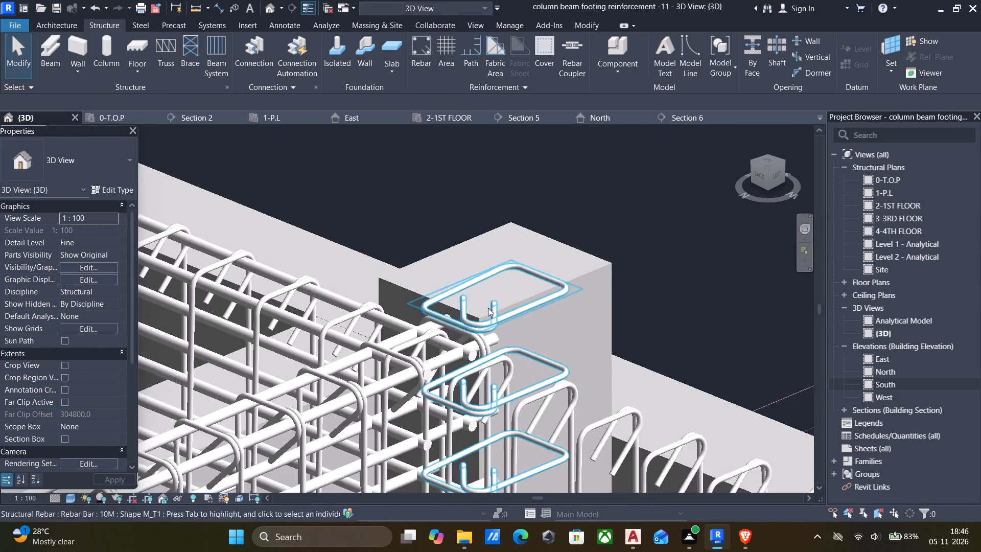
{"action": "scroll", "coordinate": [480, 311], "scroll_direction": "down", "scroll_amount": 7}
{"action": "middle_click_drag", "start_coordinate": [448, 312], "coordinate": [564, 305]}
{"action": "scroll", "coordinate": [564, 305], "scroll_direction": "down", "scroll_amount": 7}
{"action": "scroll", "coordinate": [391, 370], "scroll_direction": "up", "scroll_amount": 4}
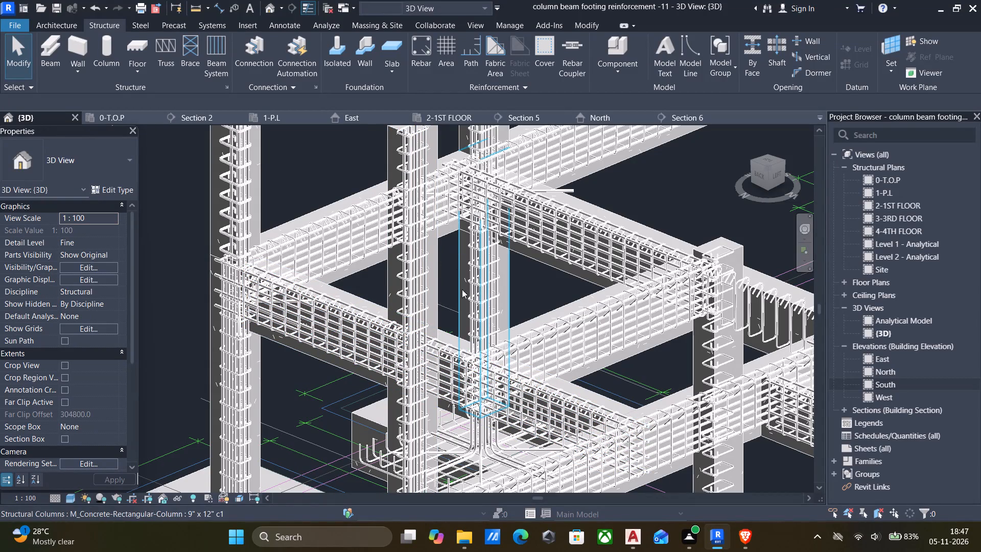
{"action": "middle_click_drag", "start_coordinate": [443, 232], "coordinate": [421, 306]}
{"action": "scroll", "coordinate": [381, 204], "scroll_direction": "up", "scroll_amount": 11}
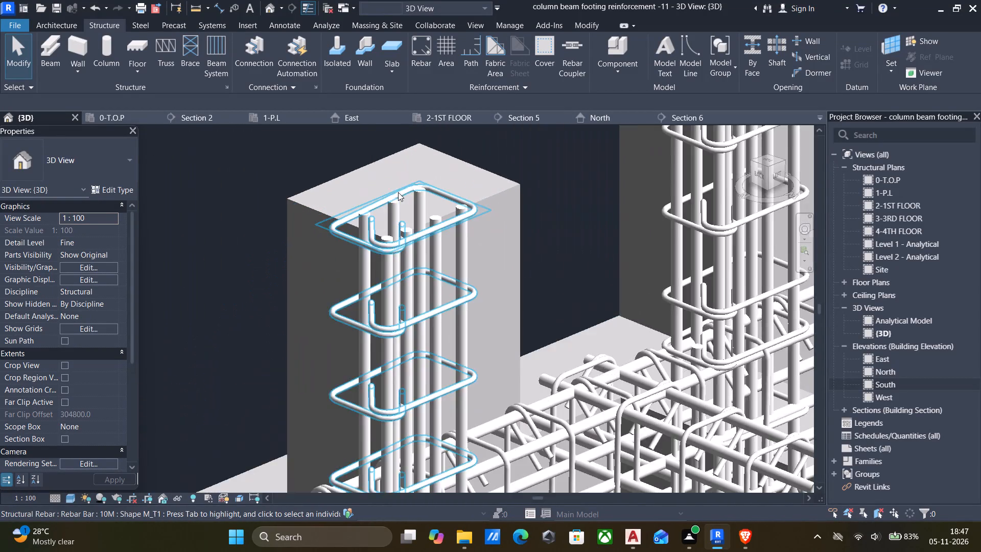
{"action": "scroll", "coordinate": [408, 196], "scroll_direction": "up", "scroll_amount": 4}
{"action": "left_click", "coordinate": [427, 196]}
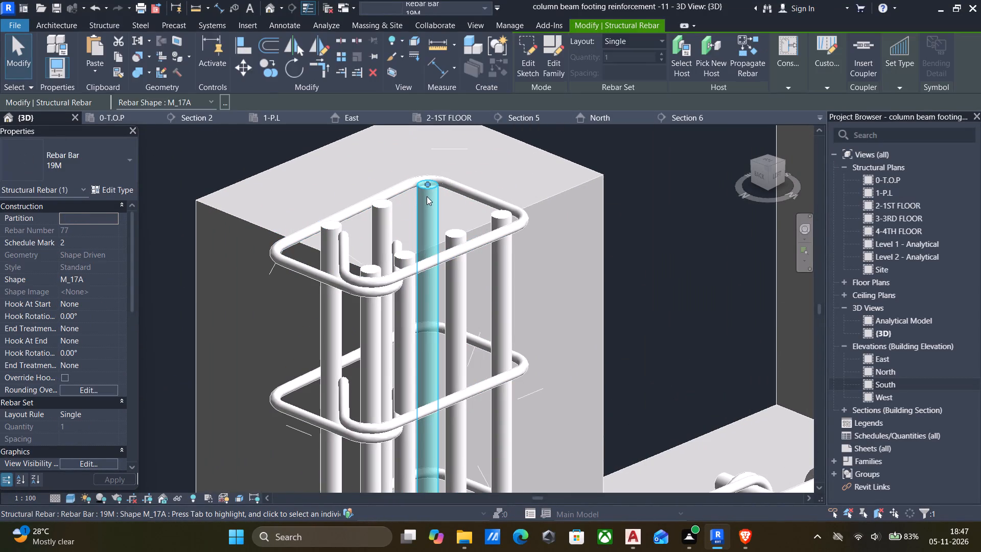
{"action": "key", "text": "Delete"}
{"action": "left_click", "coordinate": [379, 210]}
{"action": "key", "text": "Delete"}
{"action": "left_click", "coordinate": [331, 230]}
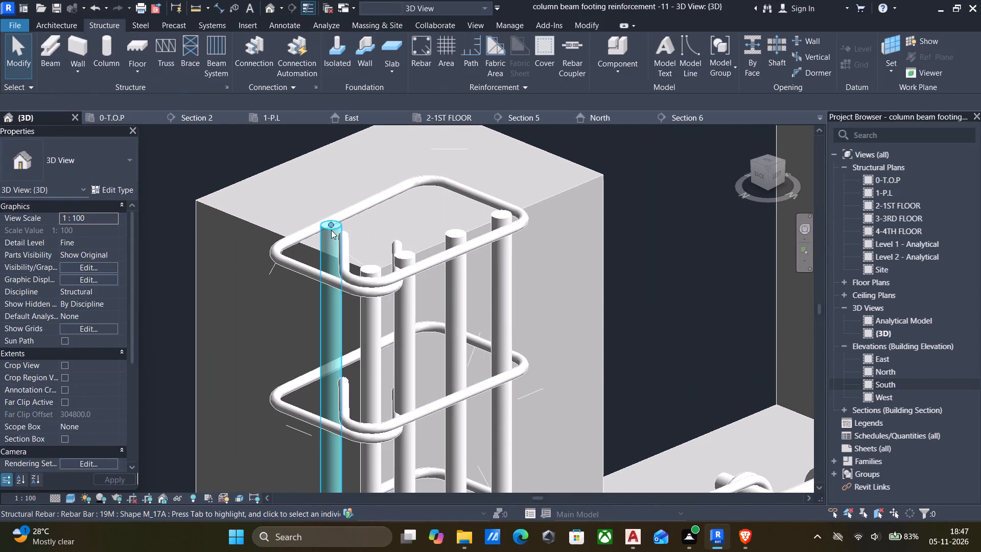
{"action": "key", "text": "Delete"}
{"action": "left_click", "coordinate": [498, 221]}
{"action": "key", "text": "Delete"}
{"action": "left_click", "coordinate": [457, 239]}
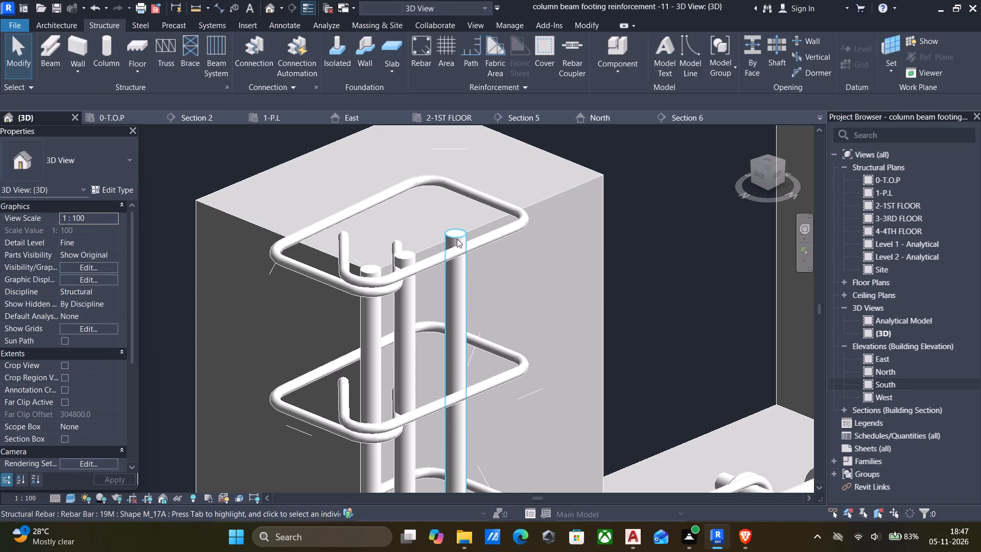
{"action": "key", "text": "Delete"}
{"action": "left_click", "coordinate": [405, 255]}
{"action": "key", "text": "Delete"}
{"action": "left_click", "coordinate": [372, 268]}
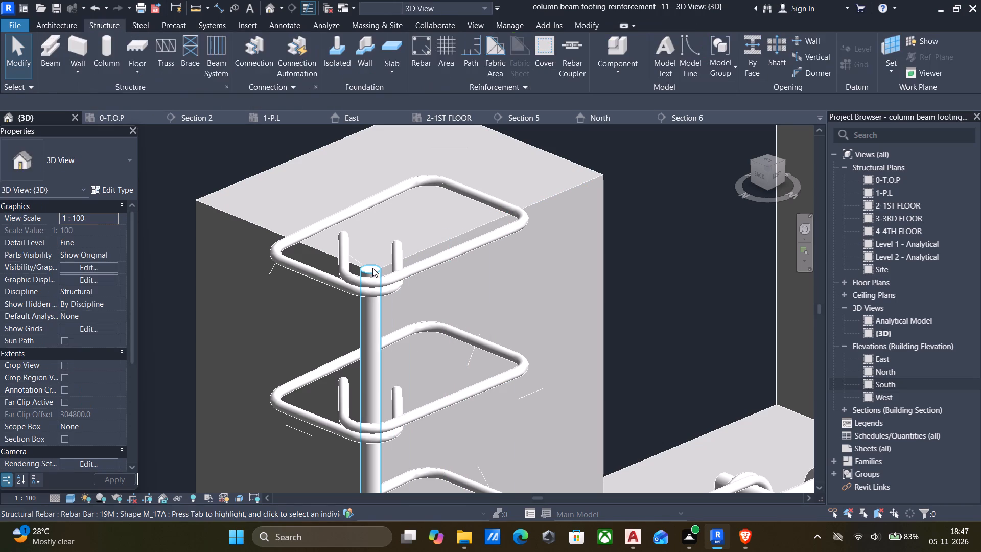
{"action": "key", "text": "Delete"}
Delete the six vertical 19M M_17A rebars inside the top of the tall corner column, keeping the ties.
{"action": "scroll", "coordinate": [410, 260], "scroll_direction": "down", "scroll_amount": 9}
{"action": "scroll", "coordinate": [516, 255], "scroll_direction": "down", "scroll_amount": 3}
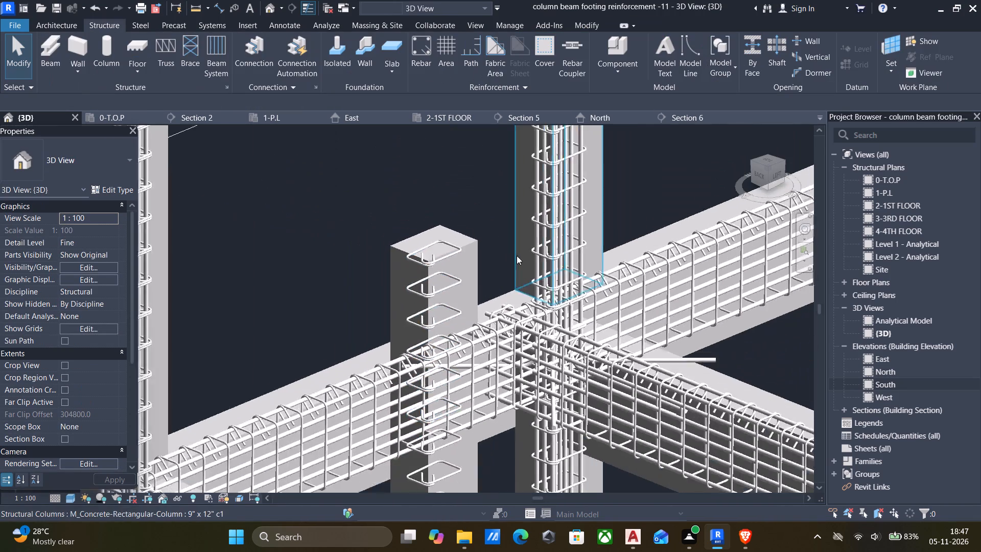
{"action": "scroll", "coordinate": [517, 256], "scroll_direction": "down", "scroll_amount": 2}
{"action": "scroll", "coordinate": [451, 240], "scroll_direction": "down", "scroll_amount": 5}
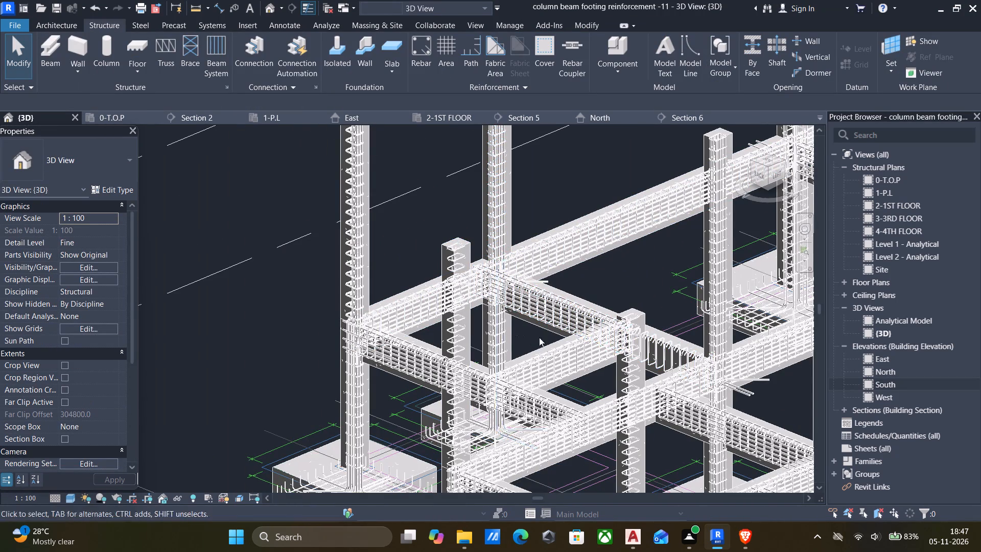
{"action": "scroll", "coordinate": [685, 328], "scroll_direction": "up", "scroll_amount": 1}
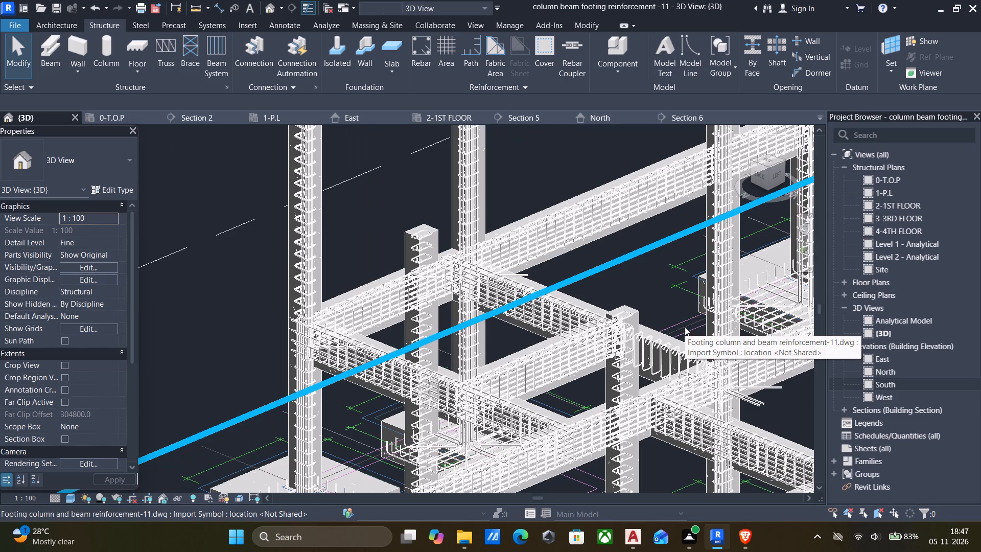
{"action": "scroll", "coordinate": [603, 317], "scroll_direction": "up", "scroll_amount": 10}
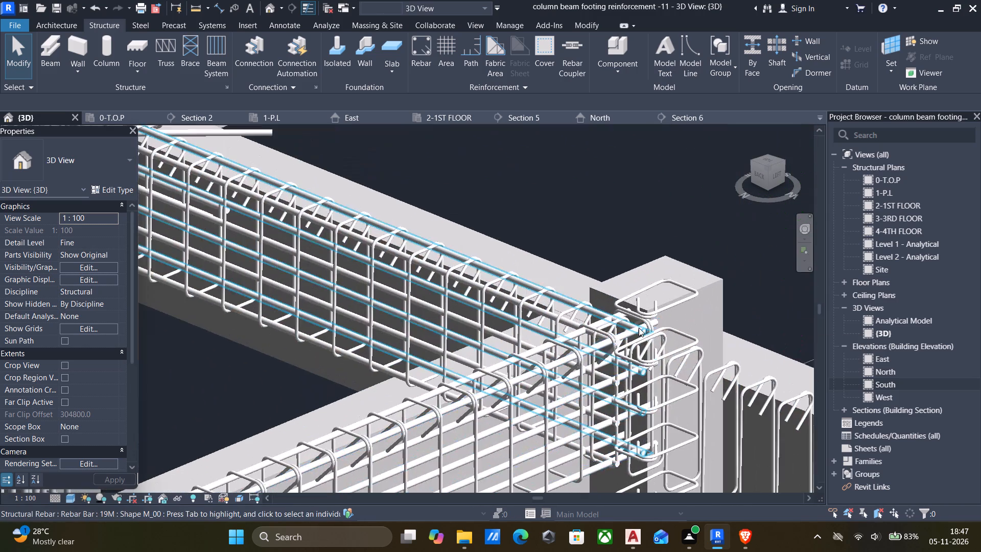
{"action": "scroll", "coordinate": [635, 295], "scroll_direction": "down", "scroll_amount": 14}
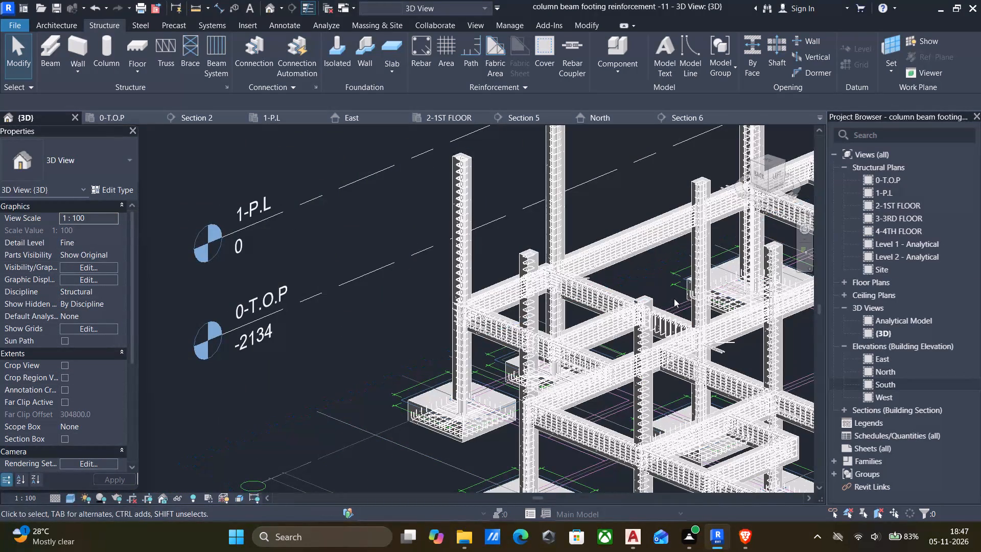
{"action": "middle_click_drag", "start_coordinate": [543, 250], "coordinate": [589, 333]}
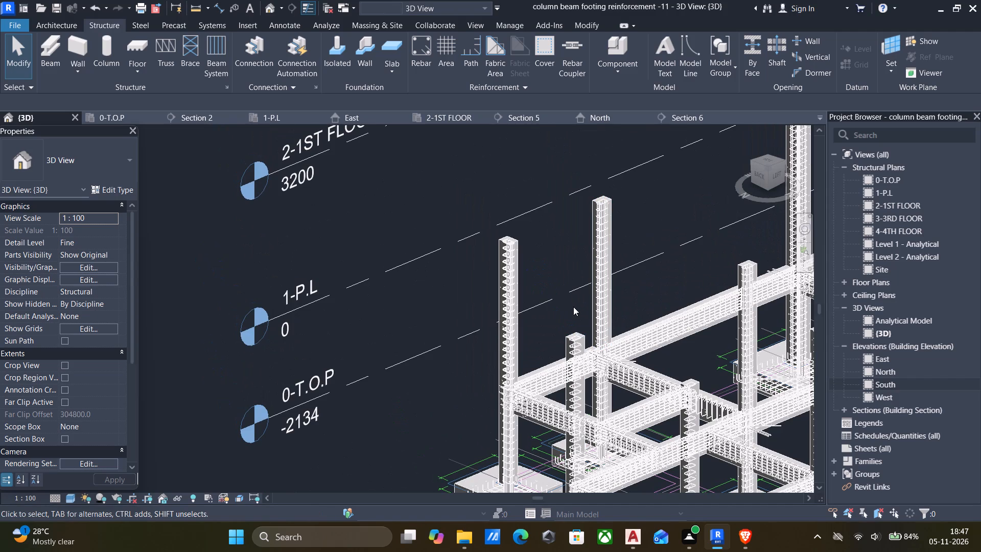
{"action": "scroll", "coordinate": [507, 237], "scroll_direction": "up", "scroll_amount": 7}
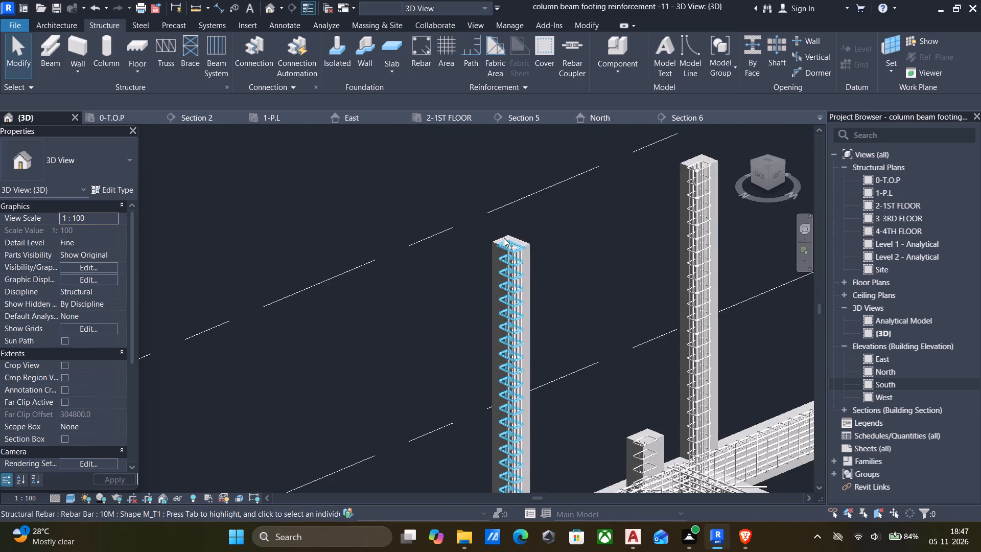
{"action": "scroll", "coordinate": [504, 238], "scroll_direction": "up", "scroll_amount": 15}
{"action": "left_click", "coordinate": [517, 249]}
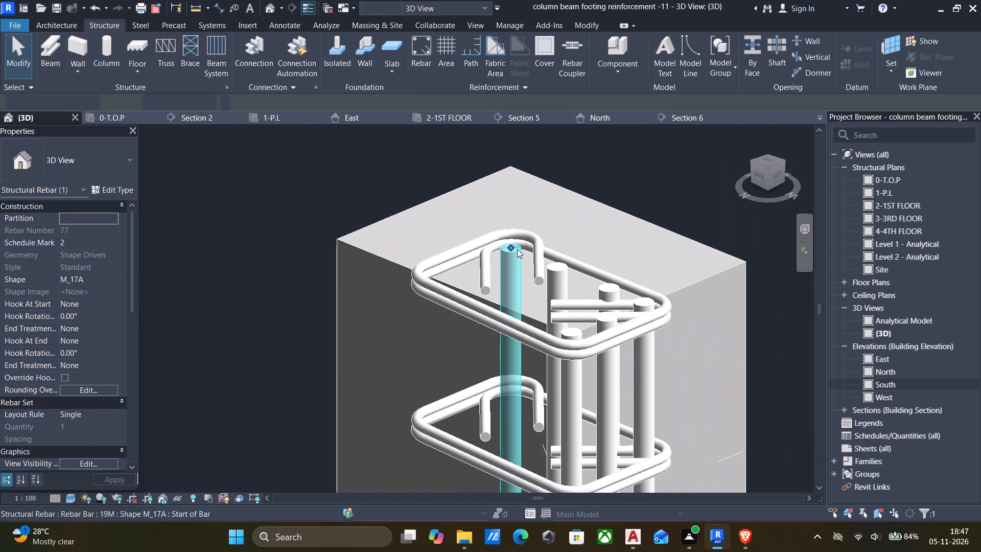
{"action": "key", "text": "Delete"}
{"action": "left_click", "coordinate": [562, 273]}
{"action": "key", "text": "Delete"}
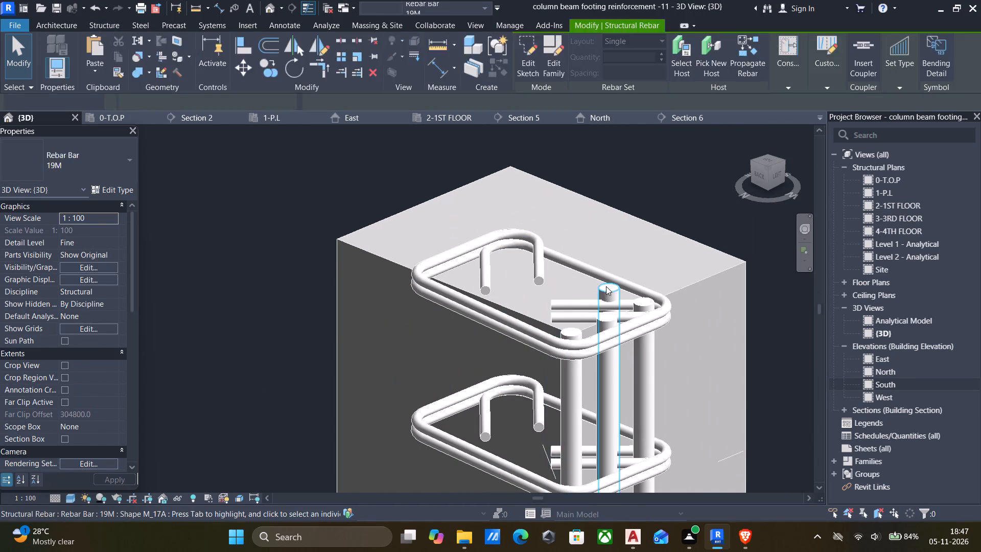
{"action": "left_click", "coordinate": [608, 288]}
{"action": "key", "text": "Delete"}
{"action": "left_click", "coordinate": [641, 303]}
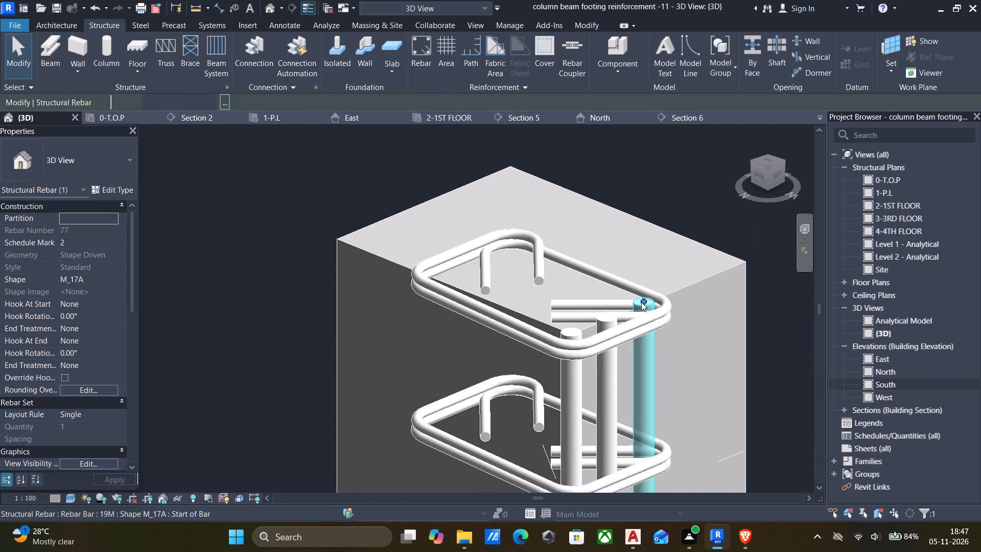
{"action": "key", "text": "Delete"}
{"action": "left_click", "coordinate": [596, 315]}
{"action": "key", "text": "Delete"}
{"action": "left_click", "coordinate": [569, 330]}
{"action": "key", "text": "Delete"}
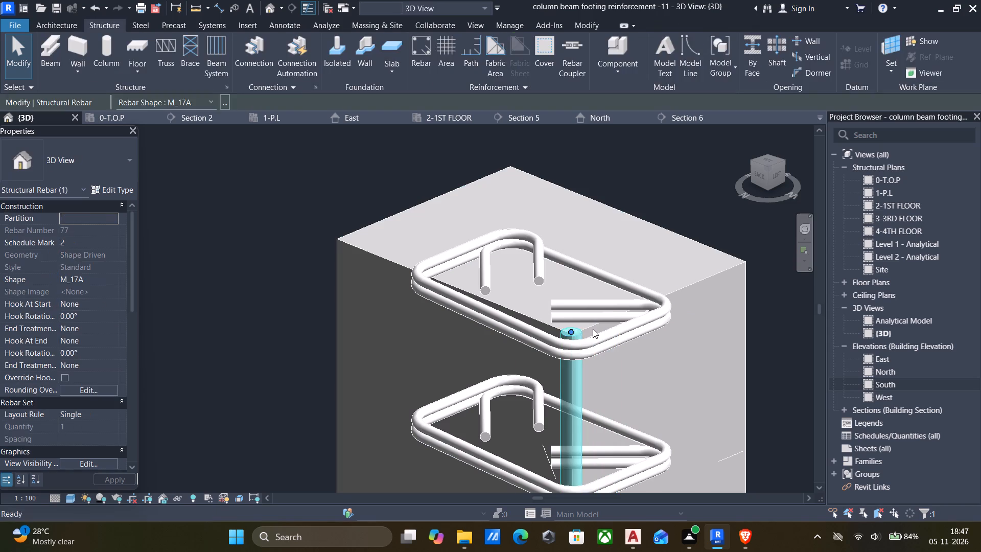
Delete one vertical 19M M_17A corner rebar at the top of the neighbouring tall 9" x 12" c1 column.
{"action": "scroll", "coordinate": [594, 330], "scroll_direction": "down", "scroll_amount": 13}
{"action": "middle_click_drag", "start_coordinate": [595, 323], "coordinate": [321, 267]}
{"action": "scroll", "coordinate": [332, 269], "scroll_direction": "down", "scroll_amount": 2}
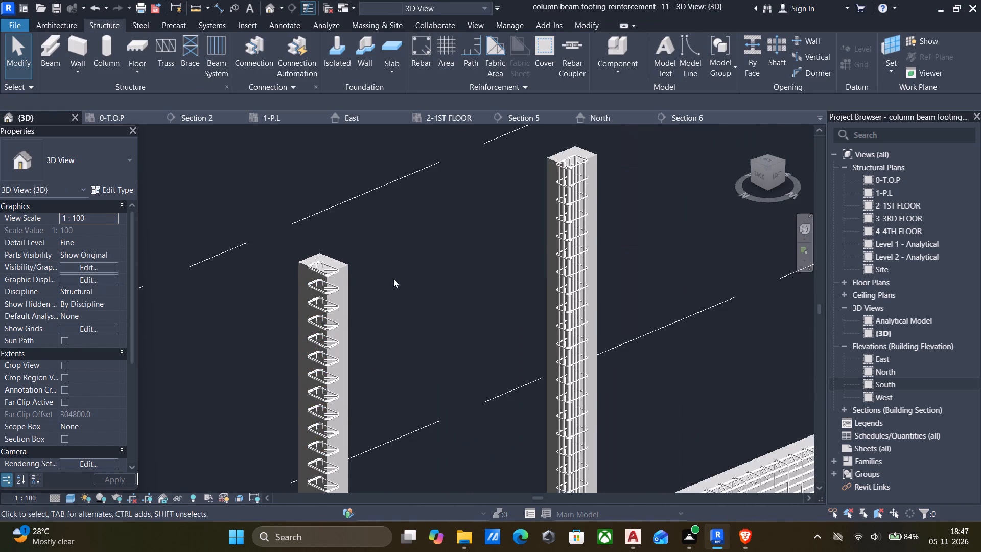
{"action": "middle_click_drag", "start_coordinate": [583, 223], "coordinate": [569, 226]}
{"action": "scroll", "coordinate": [563, 228], "scroll_direction": "down", "scroll_amount": 7}
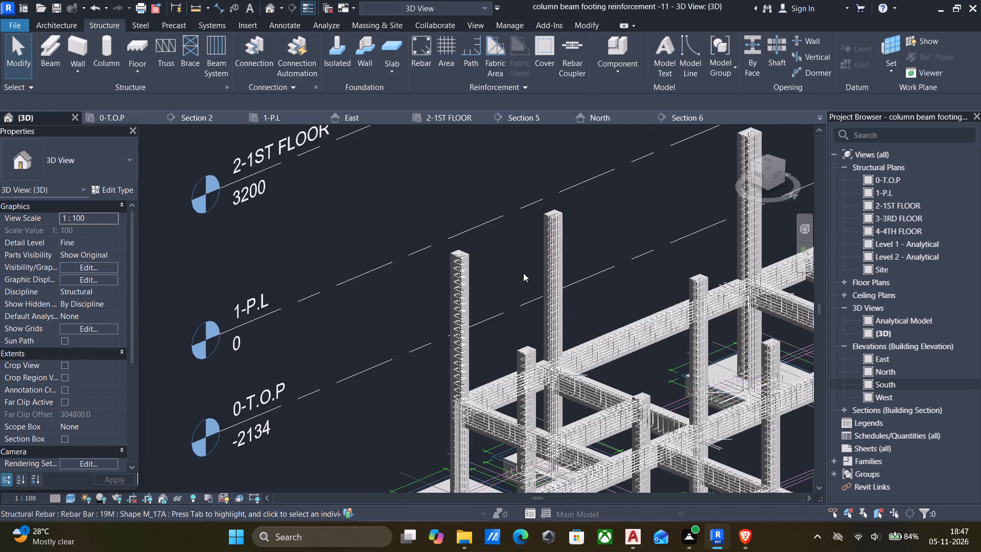
{"action": "scroll", "coordinate": [557, 198], "scroll_direction": "up", "scroll_amount": 10}
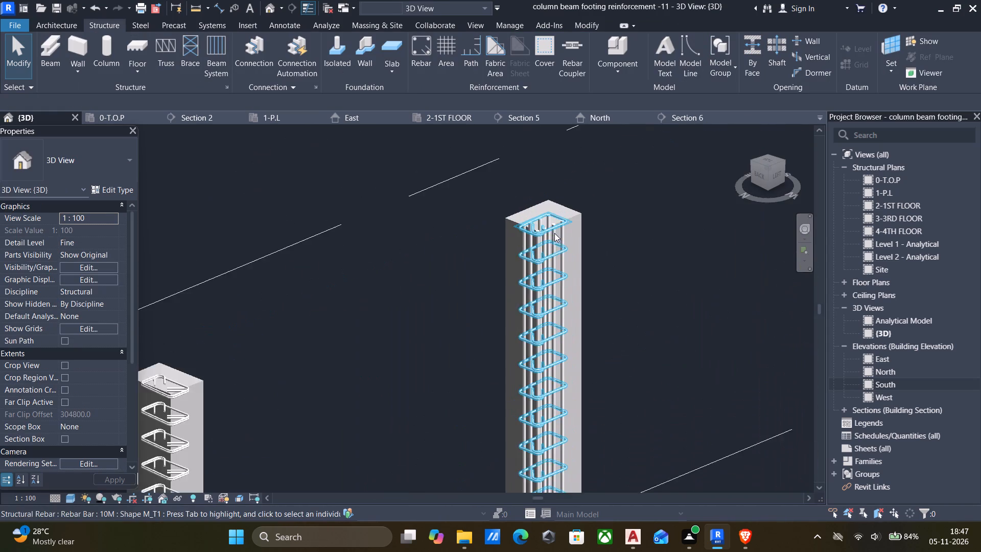
{"action": "scroll", "coordinate": [554, 233], "scroll_direction": "up", "scroll_amount": 14}
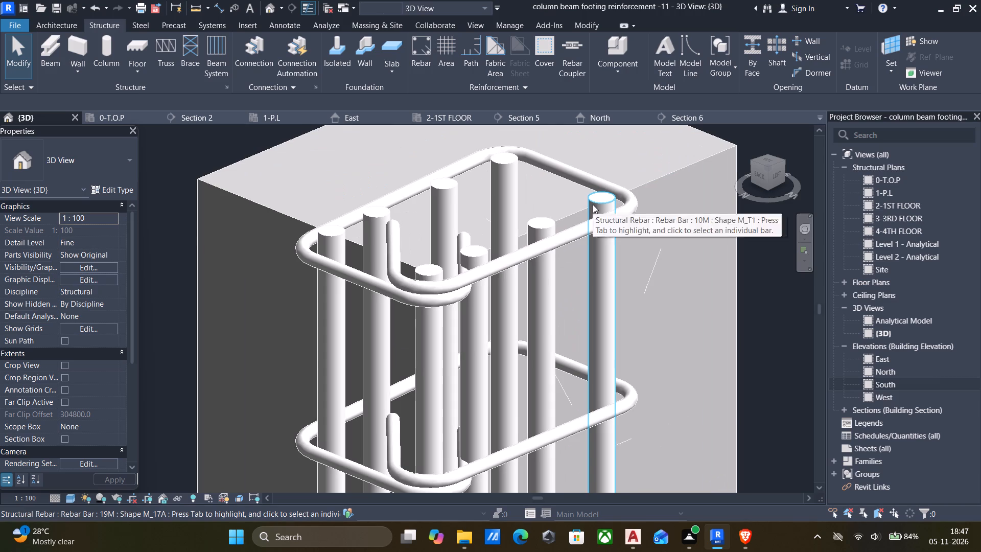
{"action": "left_click", "coordinate": [593, 204]}
{"action": "key", "text": "Delete"}
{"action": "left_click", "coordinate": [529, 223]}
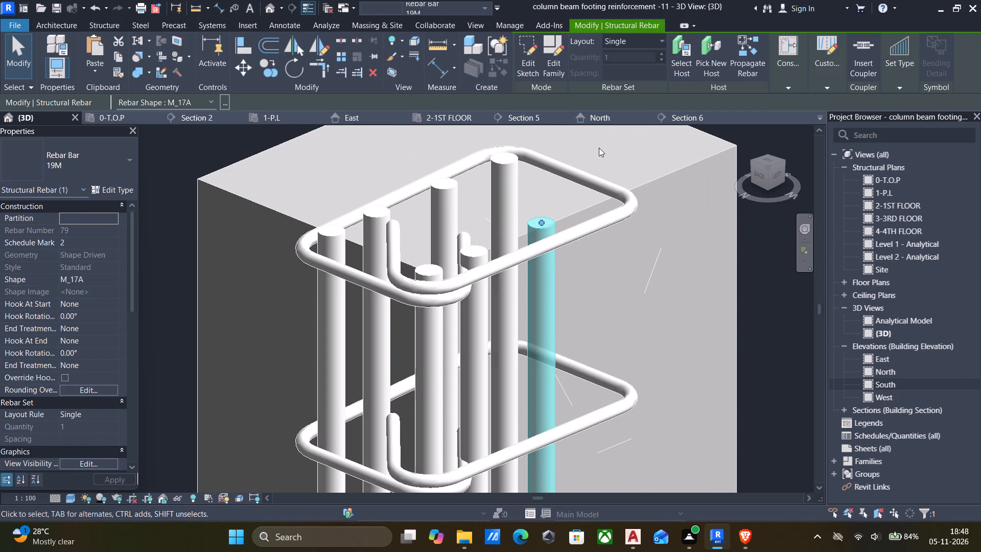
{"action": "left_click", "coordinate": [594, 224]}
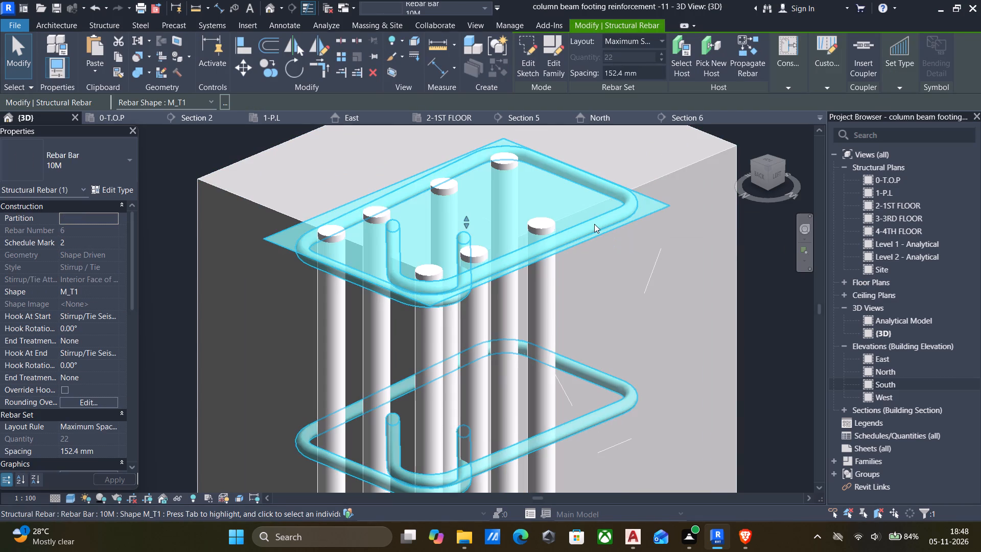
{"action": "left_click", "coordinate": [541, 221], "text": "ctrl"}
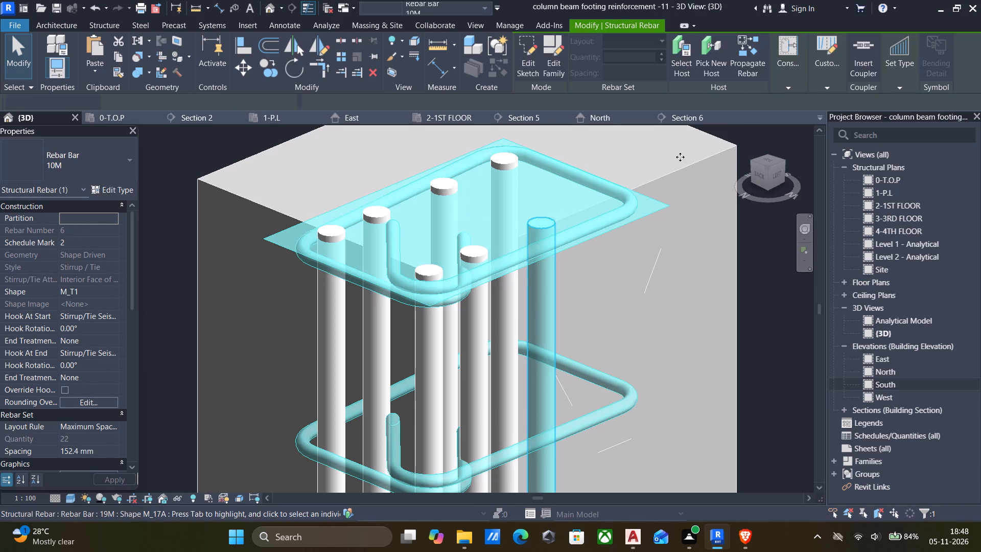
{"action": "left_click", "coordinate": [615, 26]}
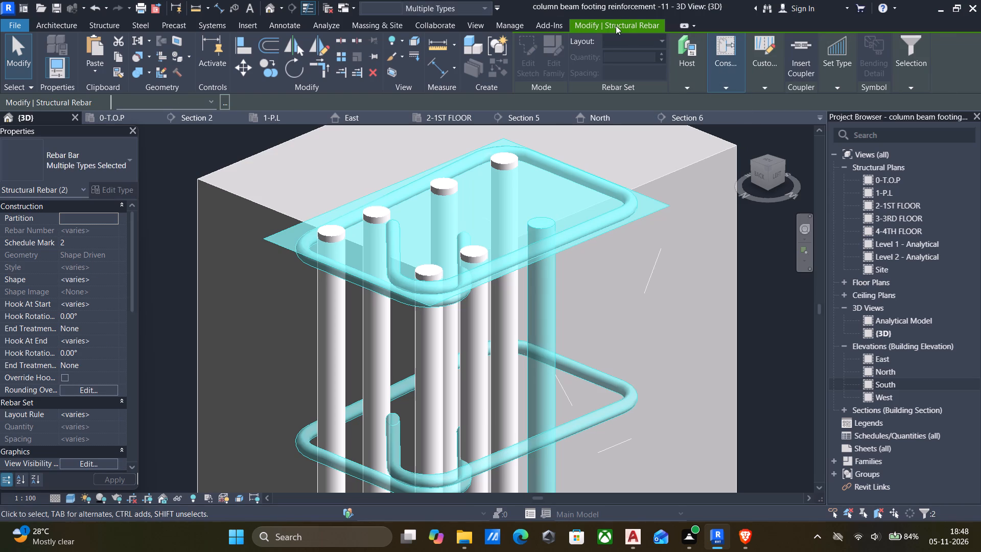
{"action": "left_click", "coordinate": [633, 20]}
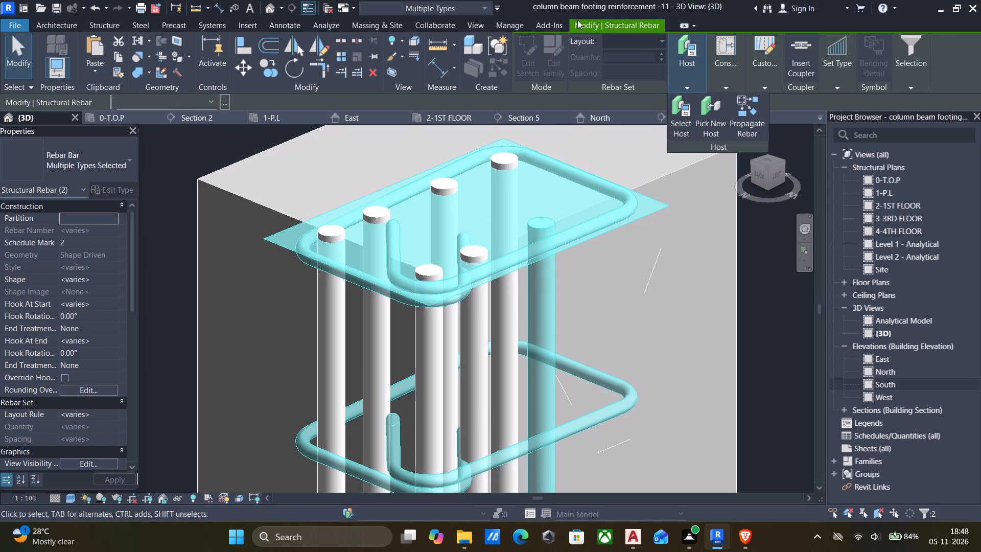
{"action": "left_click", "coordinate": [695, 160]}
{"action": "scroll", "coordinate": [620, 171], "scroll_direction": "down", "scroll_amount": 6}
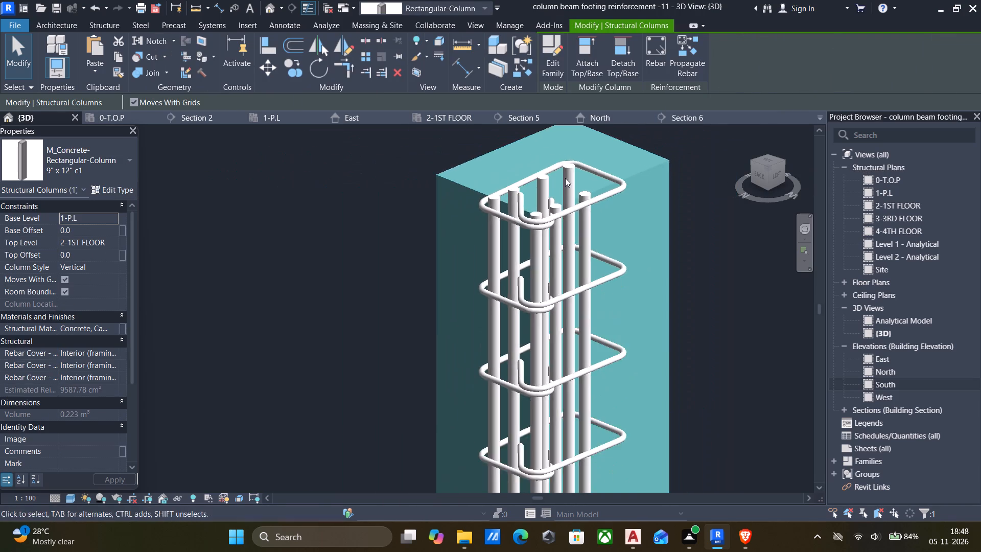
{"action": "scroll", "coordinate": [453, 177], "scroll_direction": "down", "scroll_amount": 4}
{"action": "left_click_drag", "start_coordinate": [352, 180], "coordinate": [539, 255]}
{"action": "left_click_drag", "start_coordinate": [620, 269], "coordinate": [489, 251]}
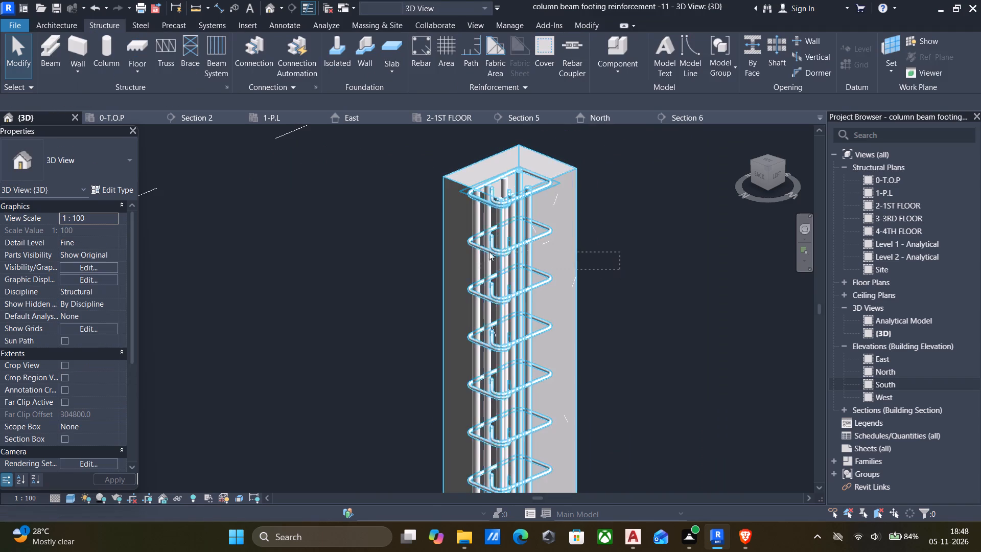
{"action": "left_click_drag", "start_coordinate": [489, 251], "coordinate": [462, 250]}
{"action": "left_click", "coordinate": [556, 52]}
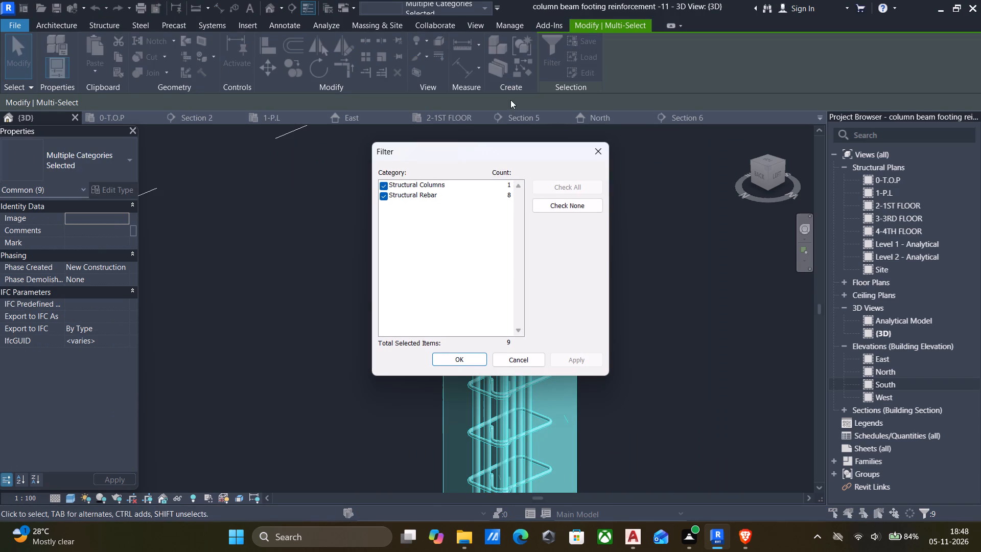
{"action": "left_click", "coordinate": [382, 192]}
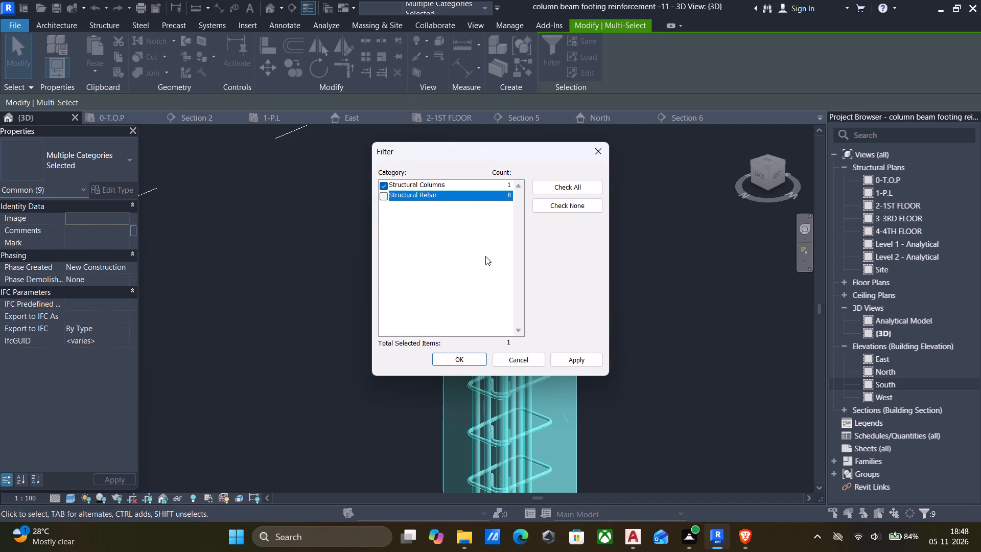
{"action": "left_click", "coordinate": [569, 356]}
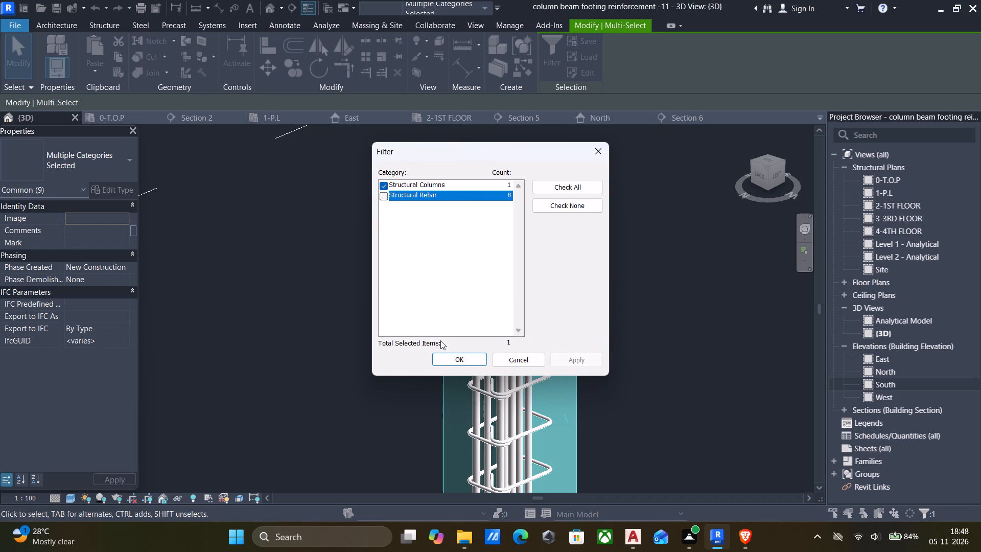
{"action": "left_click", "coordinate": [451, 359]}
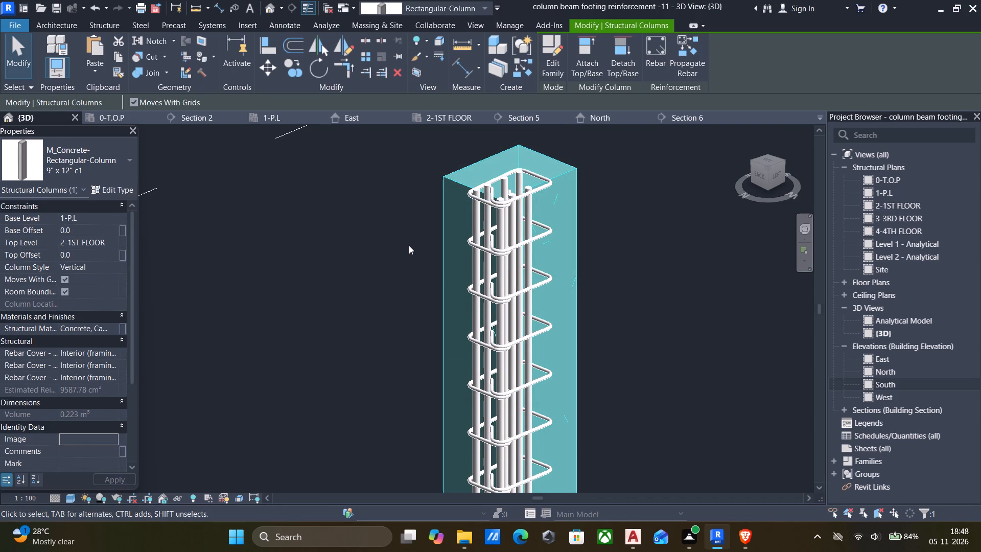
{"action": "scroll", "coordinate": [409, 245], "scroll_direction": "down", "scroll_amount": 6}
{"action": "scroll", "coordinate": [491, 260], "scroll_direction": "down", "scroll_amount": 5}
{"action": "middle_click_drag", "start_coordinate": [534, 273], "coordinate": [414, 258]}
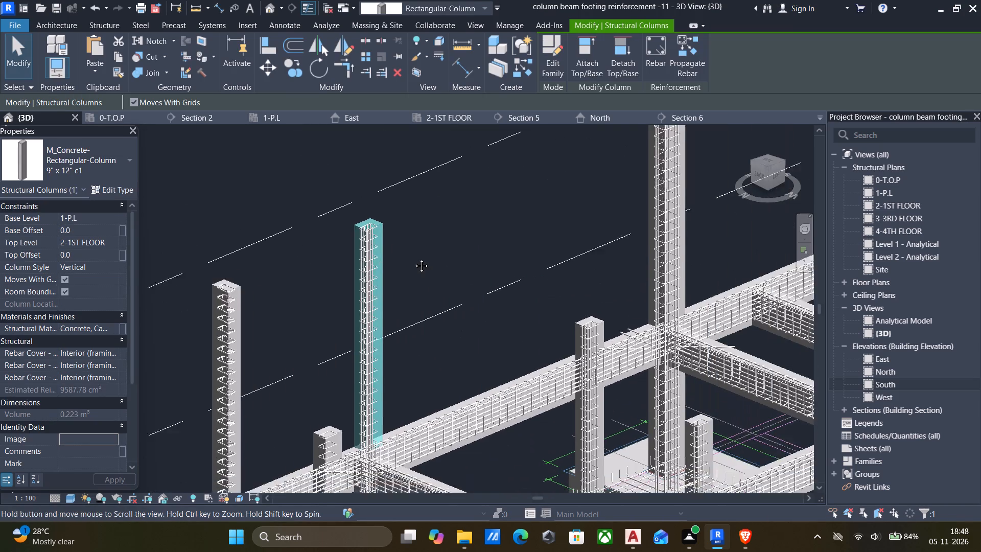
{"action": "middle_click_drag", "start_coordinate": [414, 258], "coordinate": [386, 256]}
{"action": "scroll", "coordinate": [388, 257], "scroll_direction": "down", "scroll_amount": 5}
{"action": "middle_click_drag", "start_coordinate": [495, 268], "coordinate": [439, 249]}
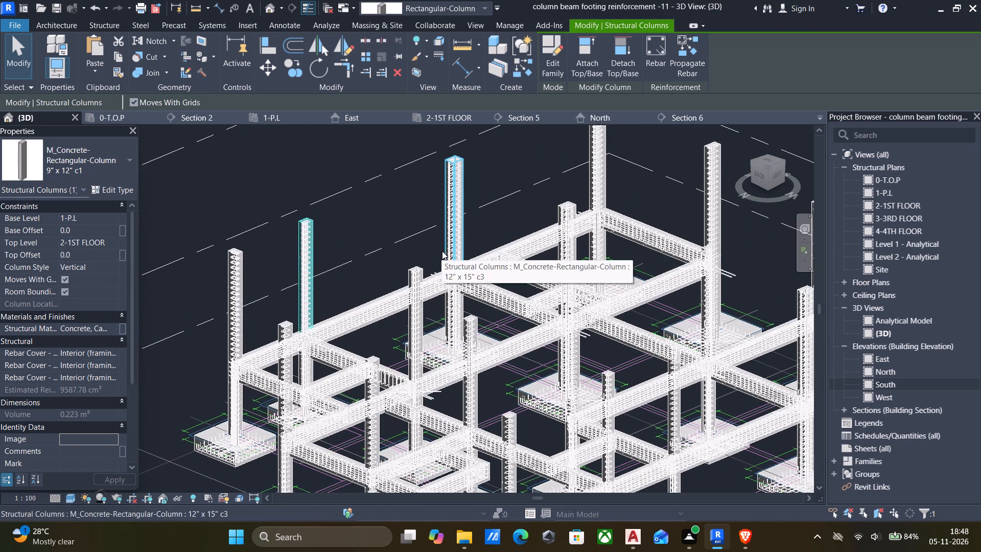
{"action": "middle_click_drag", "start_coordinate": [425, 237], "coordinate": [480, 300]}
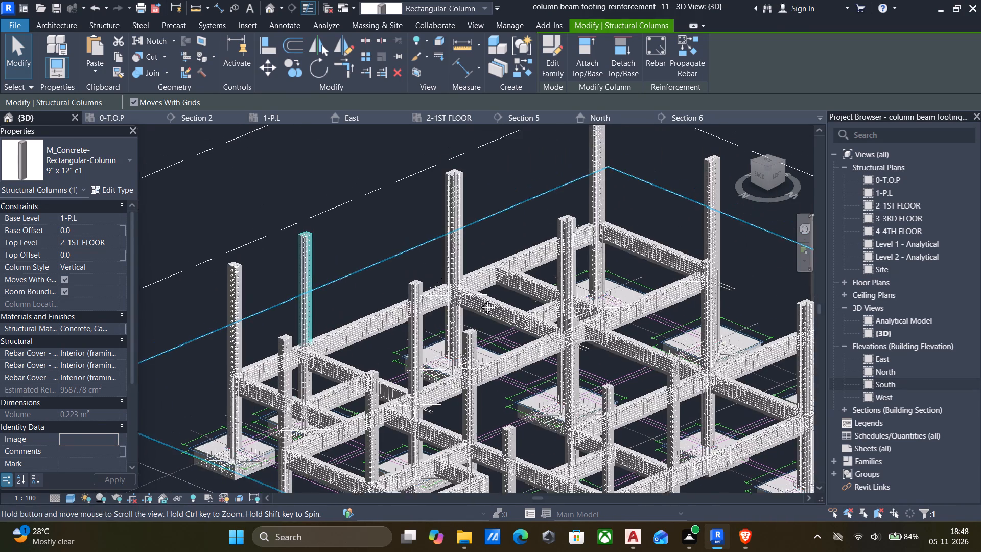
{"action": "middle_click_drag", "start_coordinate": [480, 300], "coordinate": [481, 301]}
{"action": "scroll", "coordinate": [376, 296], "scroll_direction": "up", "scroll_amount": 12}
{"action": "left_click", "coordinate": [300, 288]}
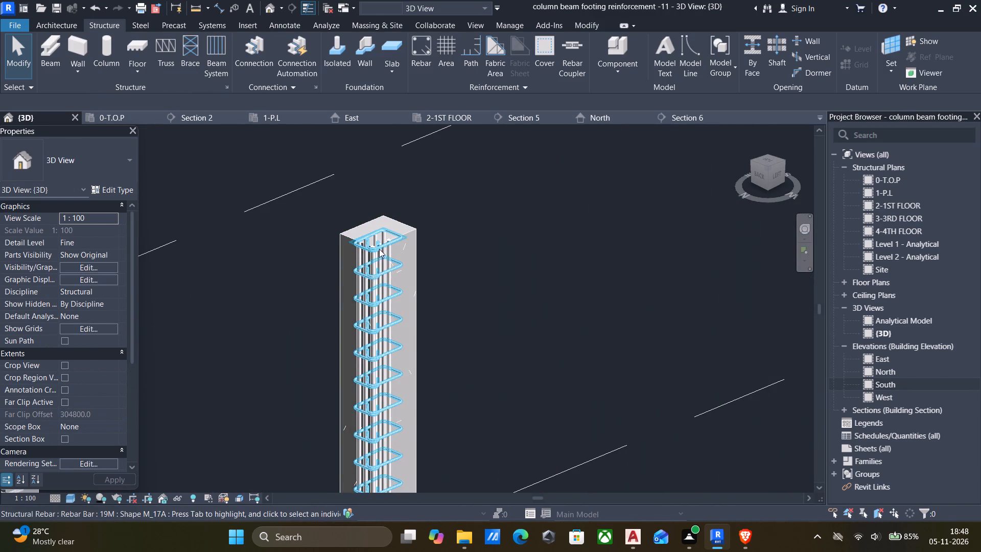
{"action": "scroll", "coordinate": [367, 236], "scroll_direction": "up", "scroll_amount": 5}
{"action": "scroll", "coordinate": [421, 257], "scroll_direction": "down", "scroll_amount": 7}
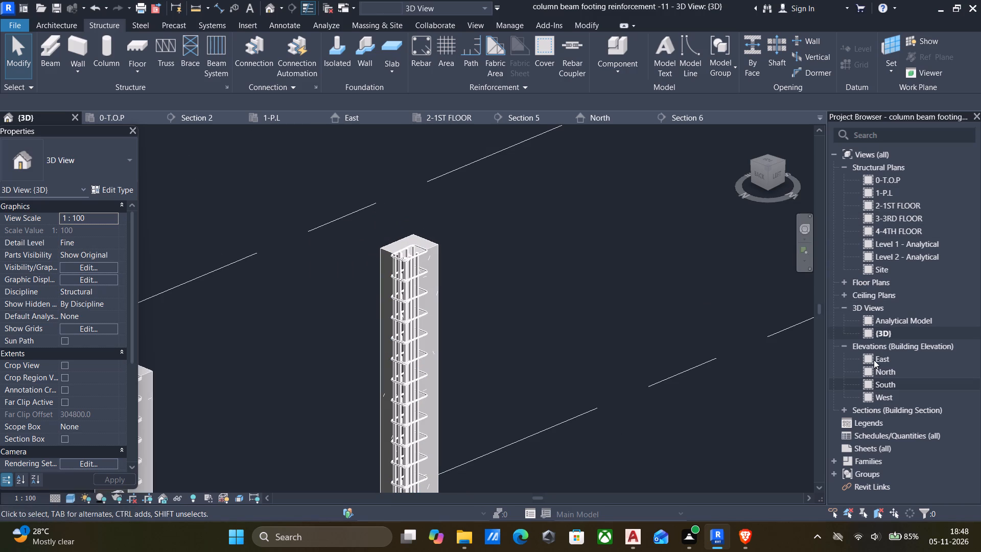
In the North elevation, delete all columns together with their reinforcement between levels 1-P.L and 2-1ST FLOOR.
{"action": "double_click", "coordinate": [877, 373]}
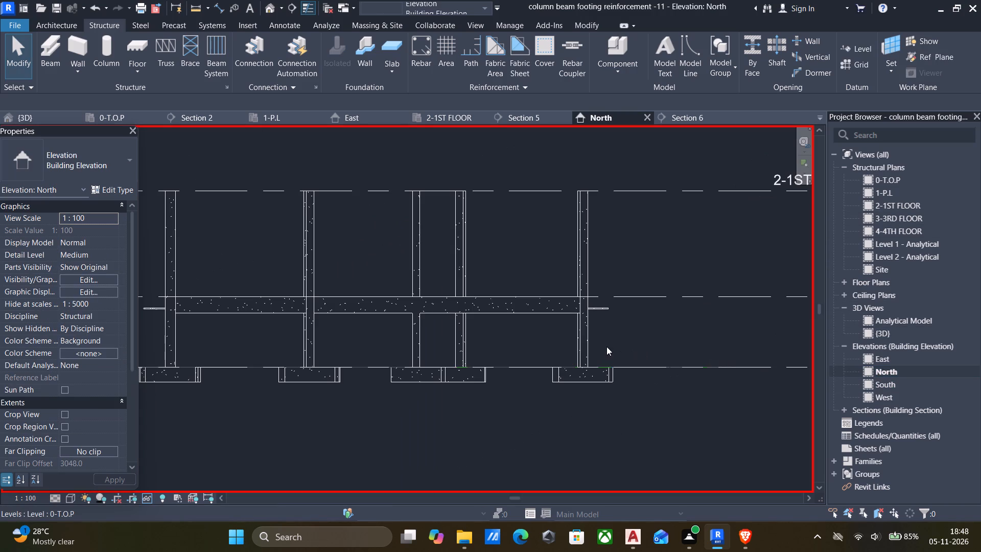
{"action": "middle_click_drag", "start_coordinate": [596, 347], "coordinate": [647, 366]}
{"action": "scroll", "coordinate": [647, 367], "scroll_direction": "down", "scroll_amount": 5}
{"action": "left_click_drag", "start_coordinate": [691, 317], "coordinate": [618, 318]}
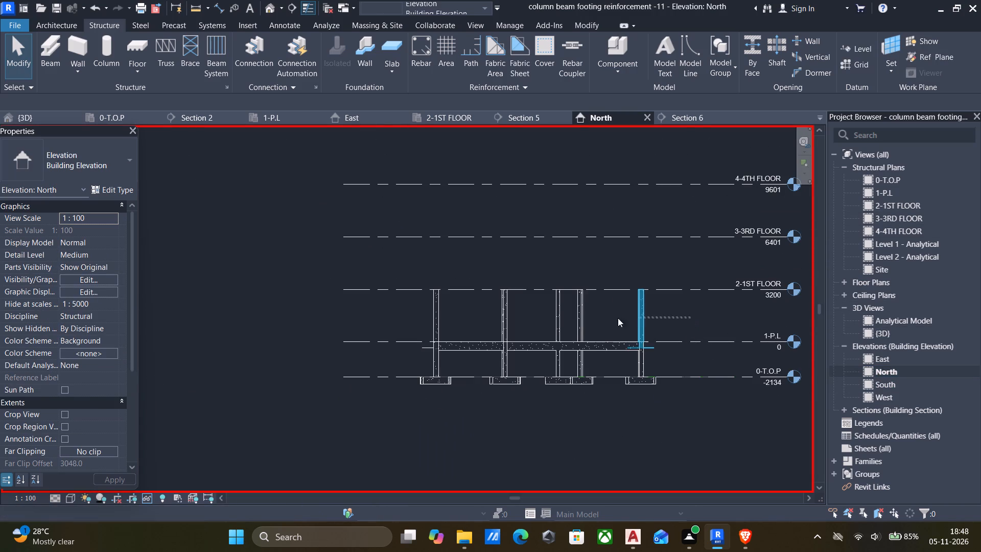
{"action": "left_click_drag", "start_coordinate": [618, 318], "coordinate": [391, 310]}
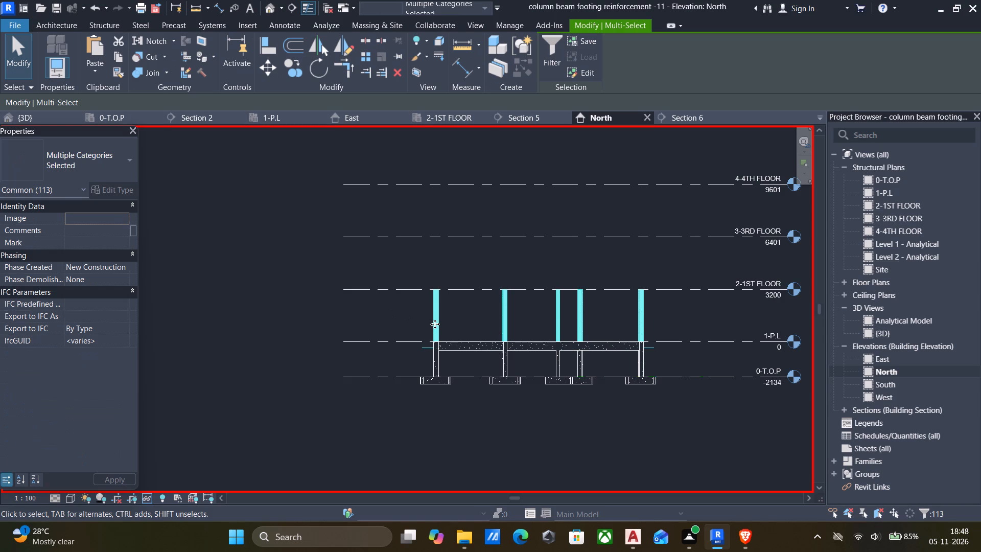
{"action": "key", "text": "Delete"}
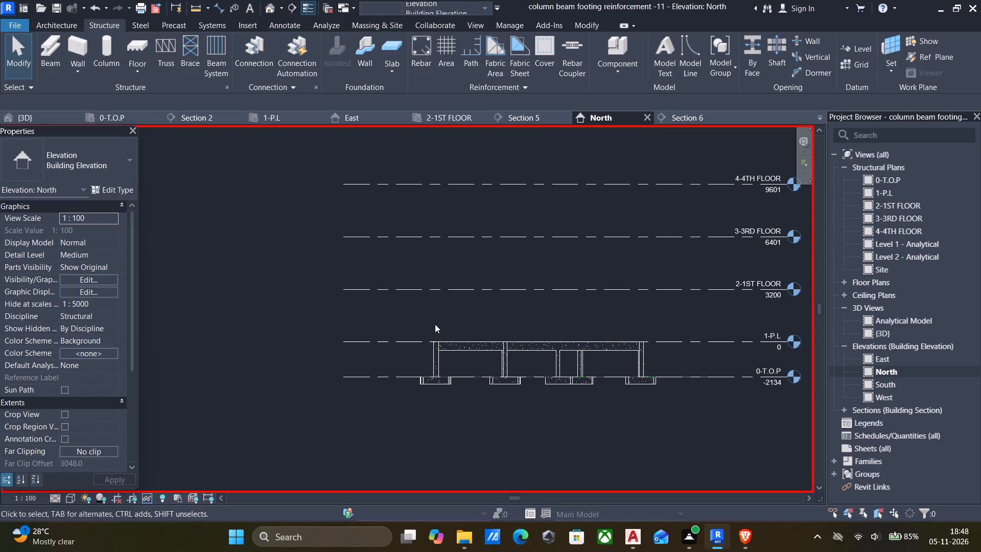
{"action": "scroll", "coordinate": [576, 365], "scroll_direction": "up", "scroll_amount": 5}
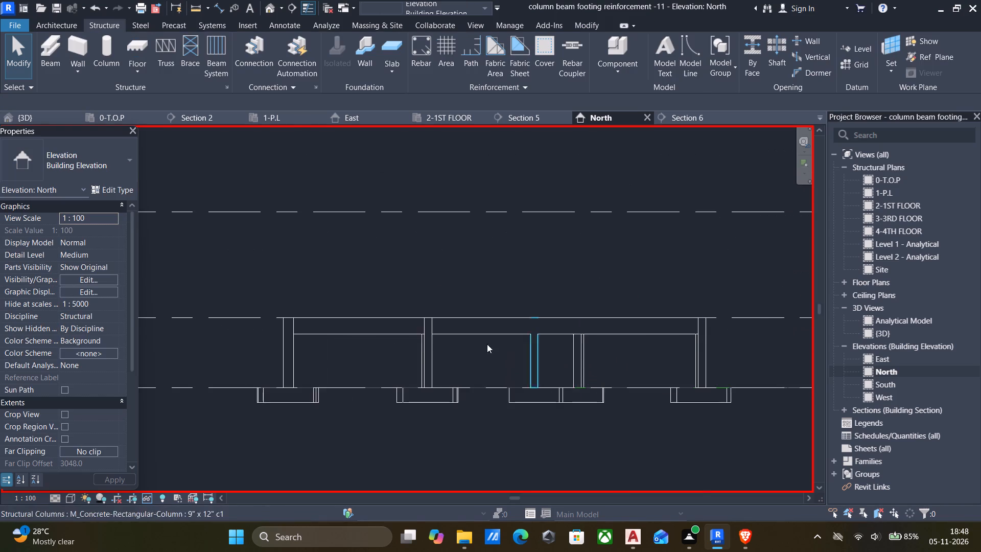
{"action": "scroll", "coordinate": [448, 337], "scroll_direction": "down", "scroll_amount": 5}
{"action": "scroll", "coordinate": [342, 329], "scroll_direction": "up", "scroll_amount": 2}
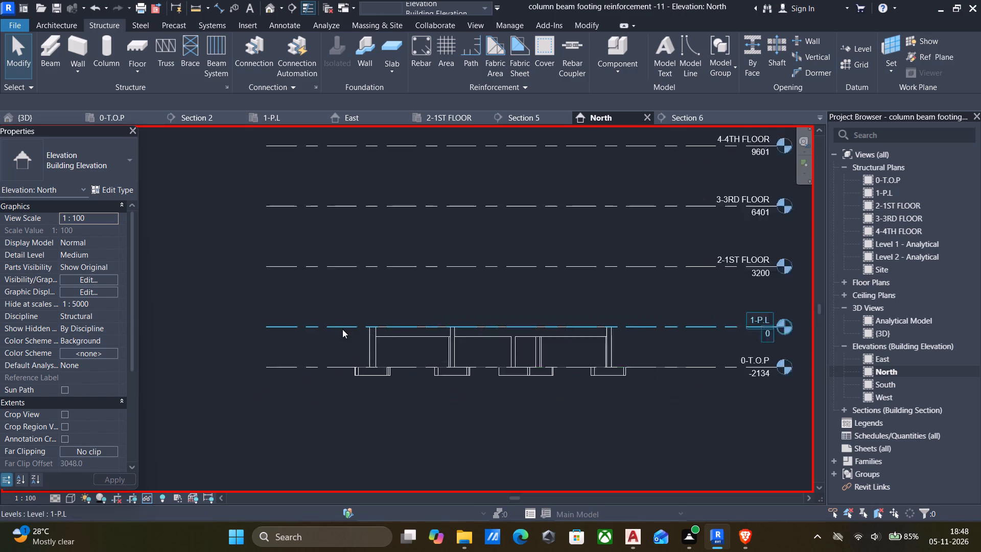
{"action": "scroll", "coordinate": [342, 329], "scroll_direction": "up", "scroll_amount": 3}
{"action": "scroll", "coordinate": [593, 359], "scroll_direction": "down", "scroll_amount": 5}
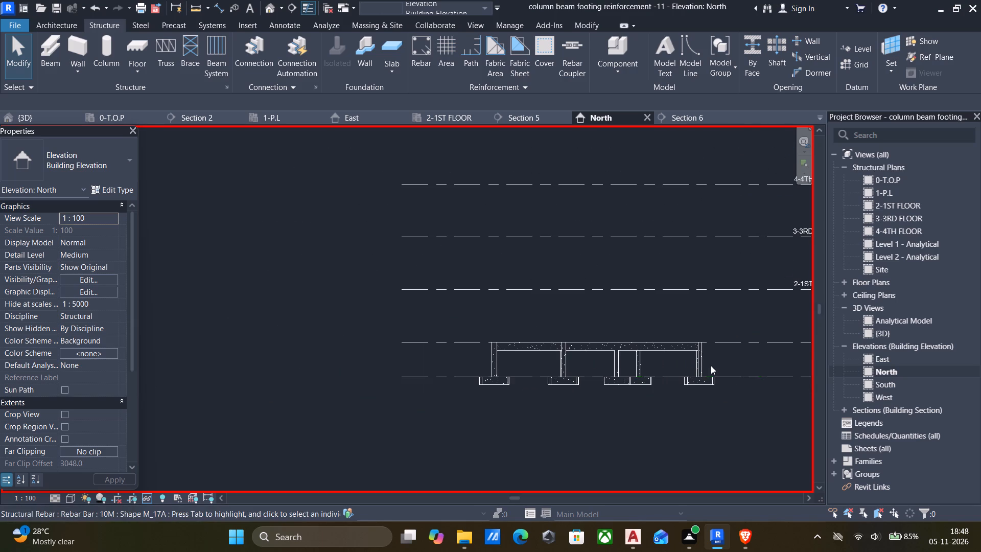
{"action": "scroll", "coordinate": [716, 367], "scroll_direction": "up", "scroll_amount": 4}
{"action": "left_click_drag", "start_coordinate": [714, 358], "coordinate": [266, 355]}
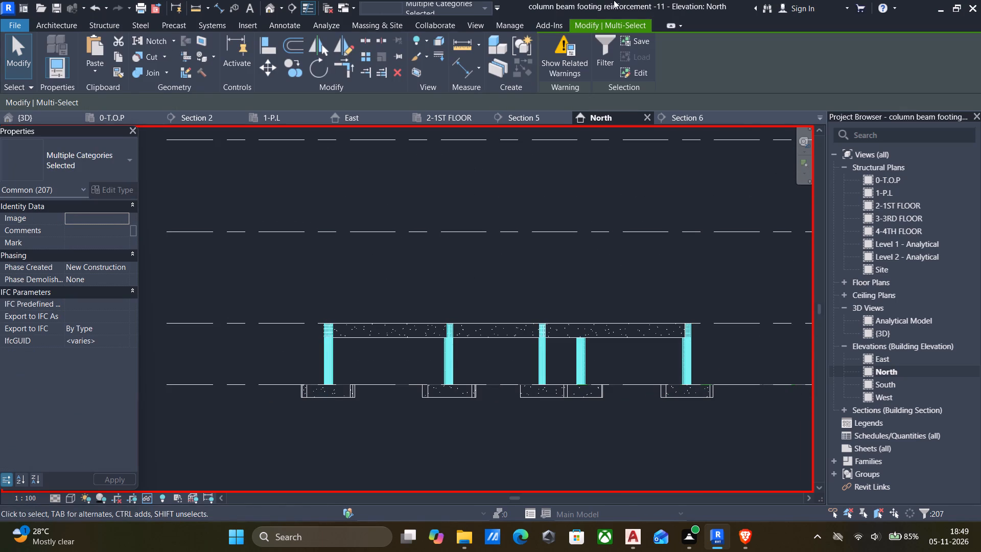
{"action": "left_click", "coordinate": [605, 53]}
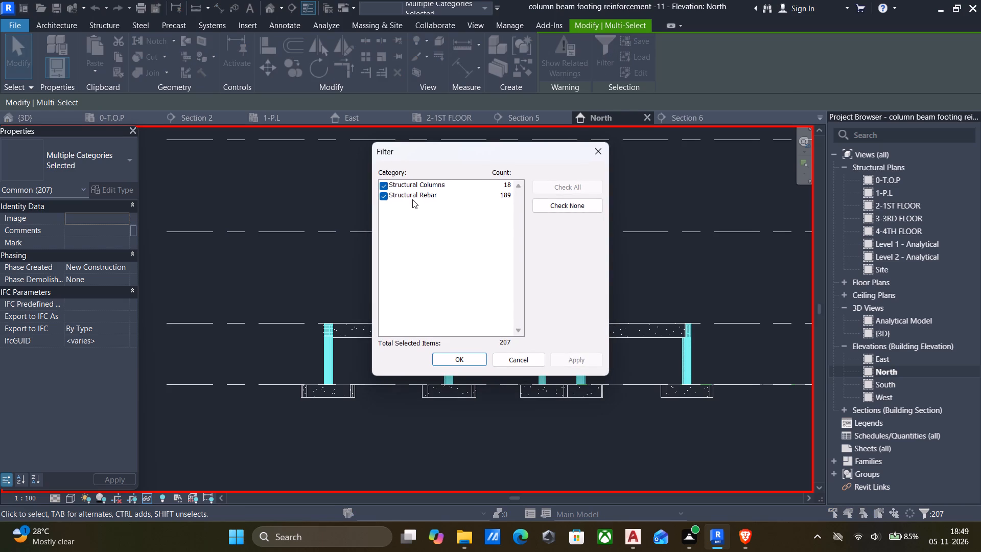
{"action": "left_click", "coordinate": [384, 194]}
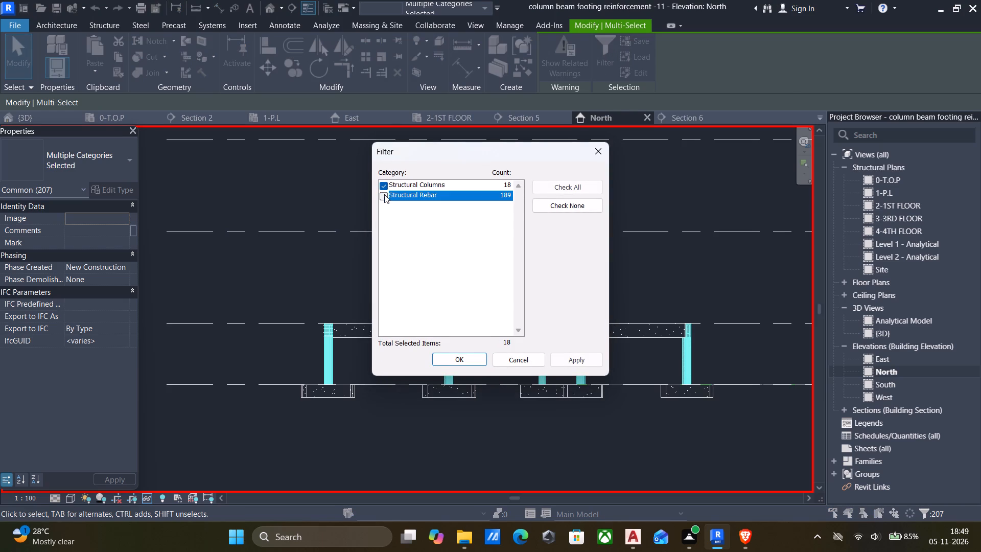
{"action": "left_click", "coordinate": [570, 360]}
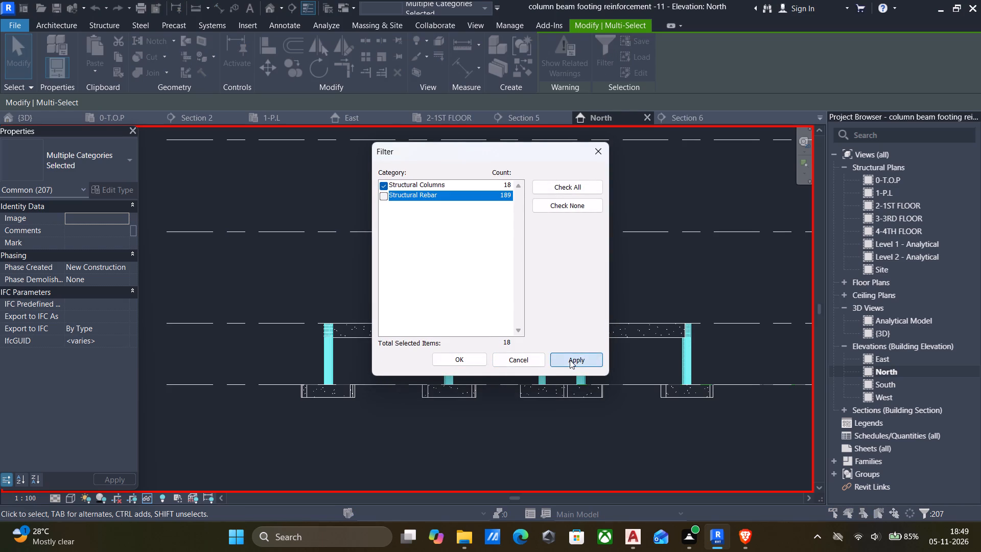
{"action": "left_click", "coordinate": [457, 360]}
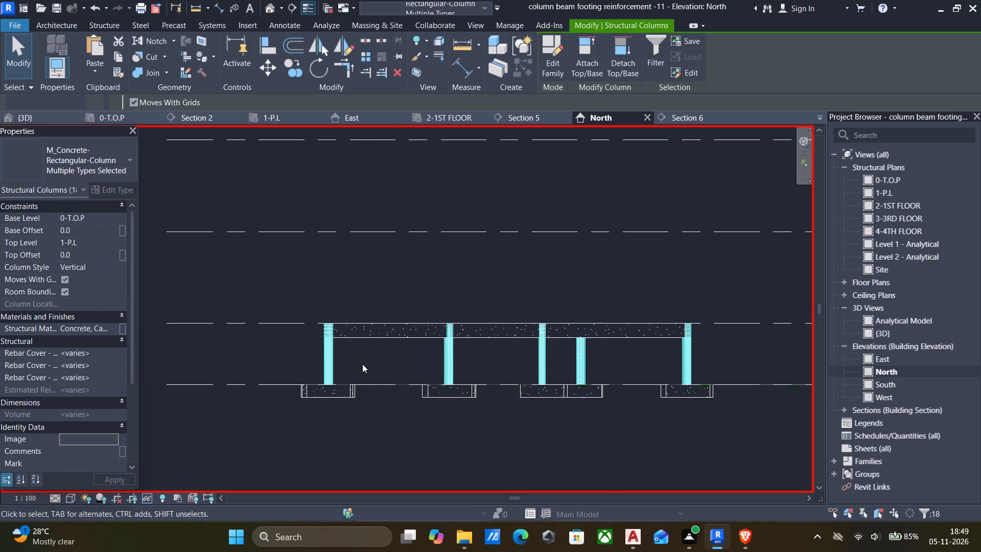
Switch to the {3D} view and bring the columns between 0-T.O.P and 1-P.L into view.
{"action": "left_click", "coordinate": [267, 12]}
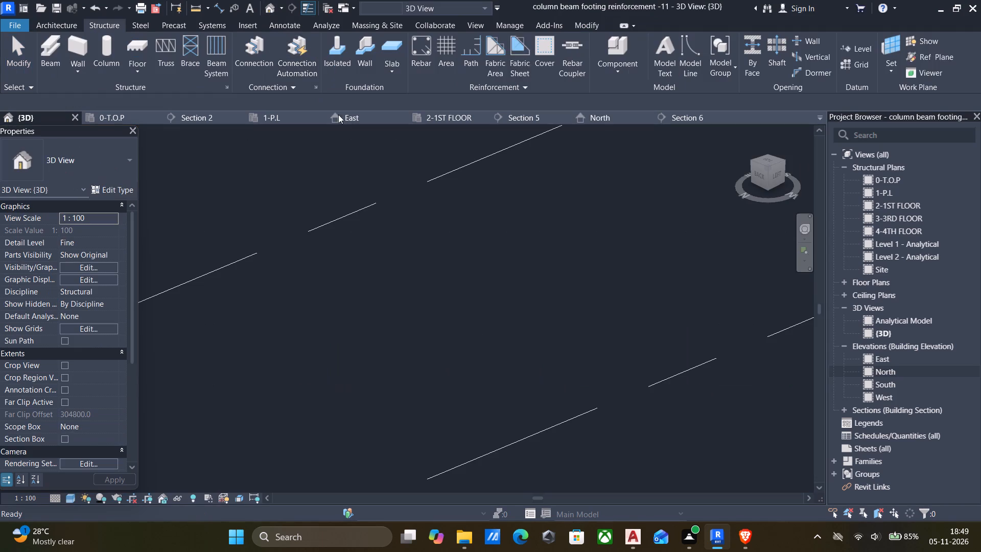
{"action": "scroll", "coordinate": [477, 225], "scroll_direction": "down", "scroll_amount": 6}
{"action": "middle_click_drag", "start_coordinate": [575, 312], "coordinate": [371, 241]}
{"action": "scroll", "coordinate": [371, 241], "scroll_direction": "down", "scroll_amount": 3}
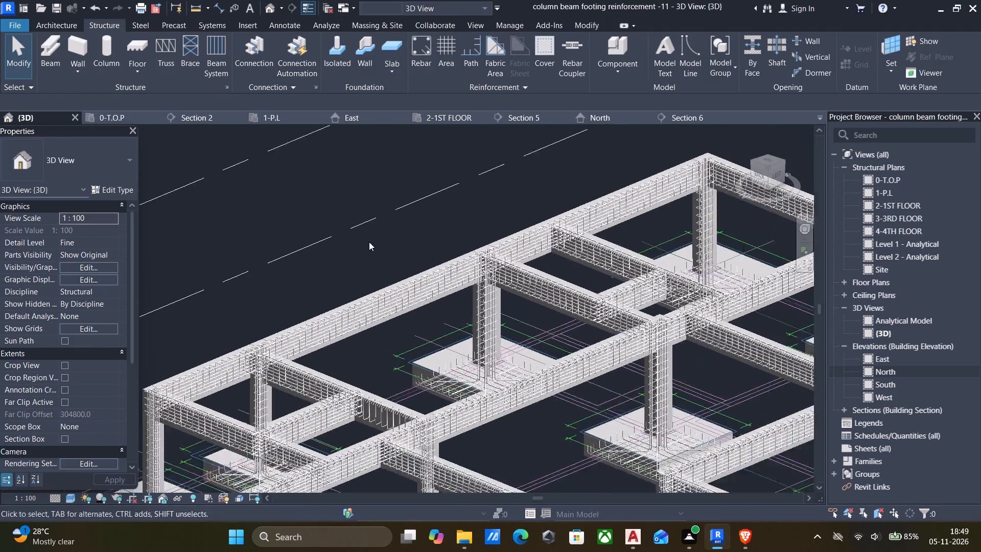
{"action": "scroll", "coordinate": [369, 242], "scroll_direction": "down", "scroll_amount": 4}
{"action": "scroll", "coordinate": [503, 298], "scroll_direction": "up", "scroll_amount": 4}
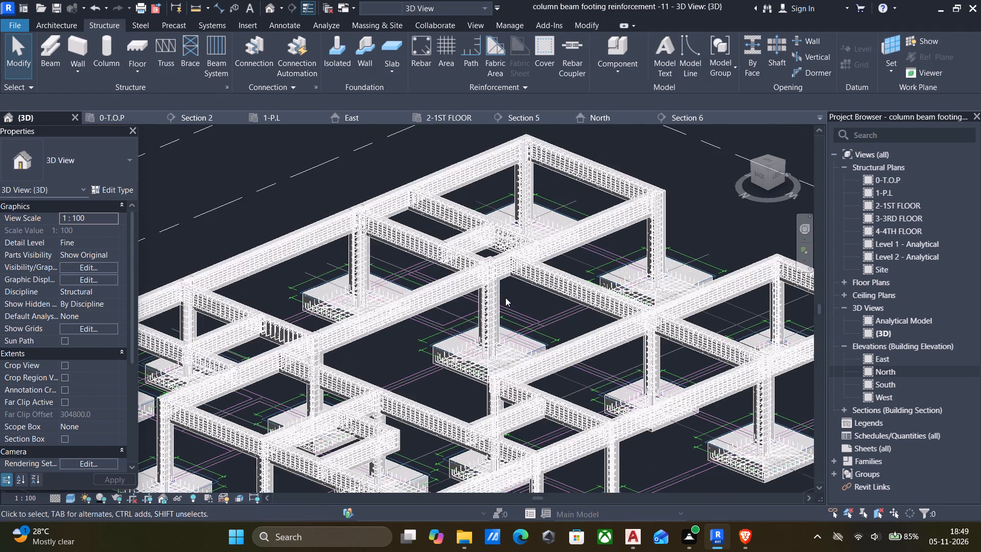
{"action": "scroll", "coordinate": [505, 297], "scroll_direction": "up", "scroll_amount": 3}
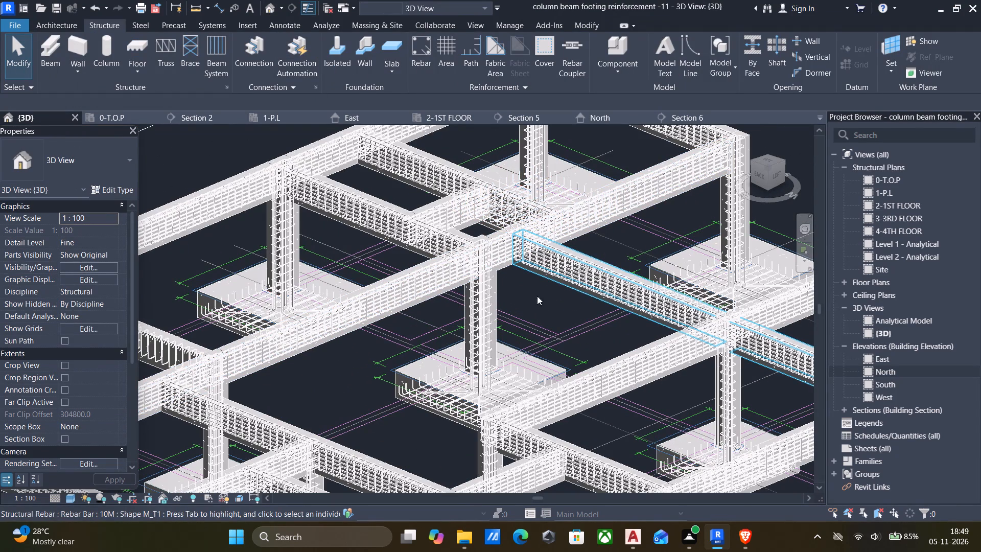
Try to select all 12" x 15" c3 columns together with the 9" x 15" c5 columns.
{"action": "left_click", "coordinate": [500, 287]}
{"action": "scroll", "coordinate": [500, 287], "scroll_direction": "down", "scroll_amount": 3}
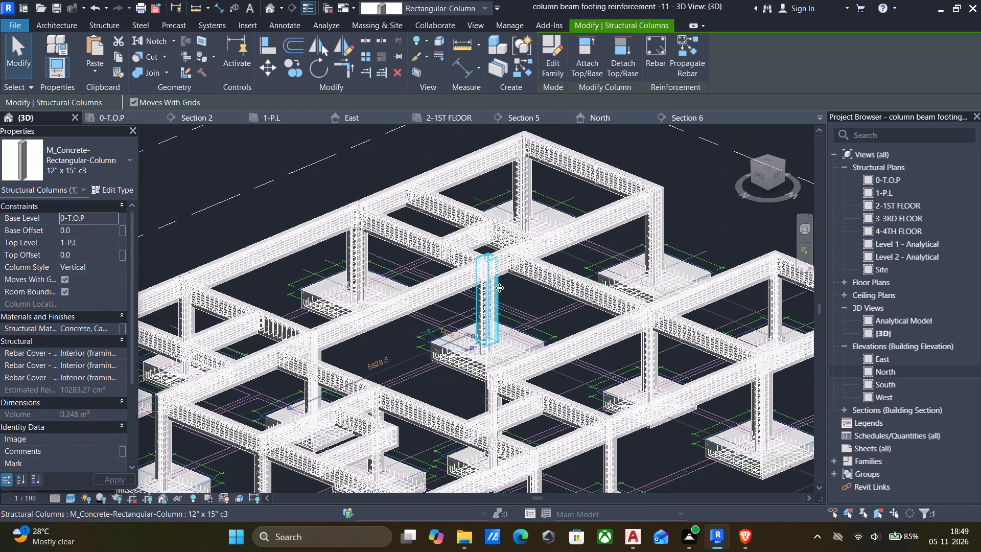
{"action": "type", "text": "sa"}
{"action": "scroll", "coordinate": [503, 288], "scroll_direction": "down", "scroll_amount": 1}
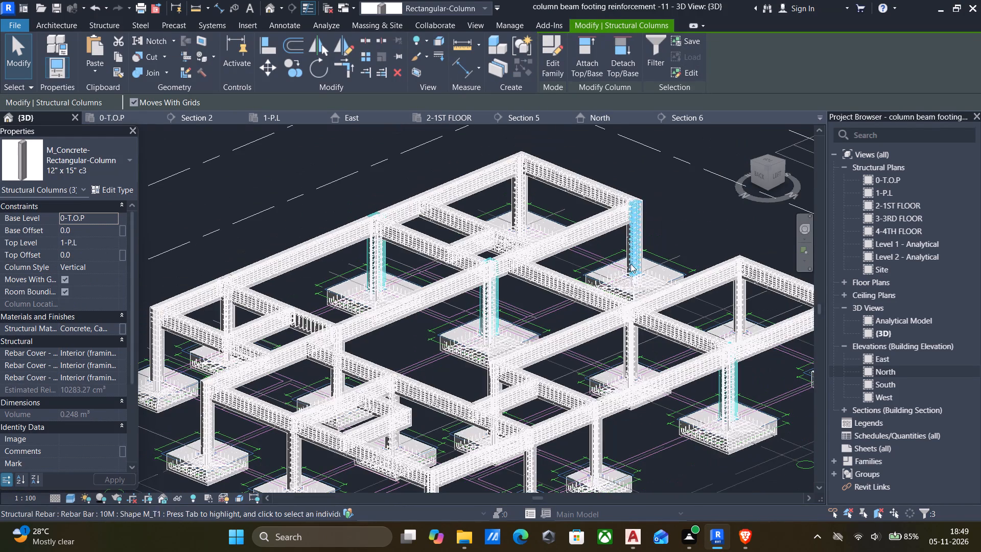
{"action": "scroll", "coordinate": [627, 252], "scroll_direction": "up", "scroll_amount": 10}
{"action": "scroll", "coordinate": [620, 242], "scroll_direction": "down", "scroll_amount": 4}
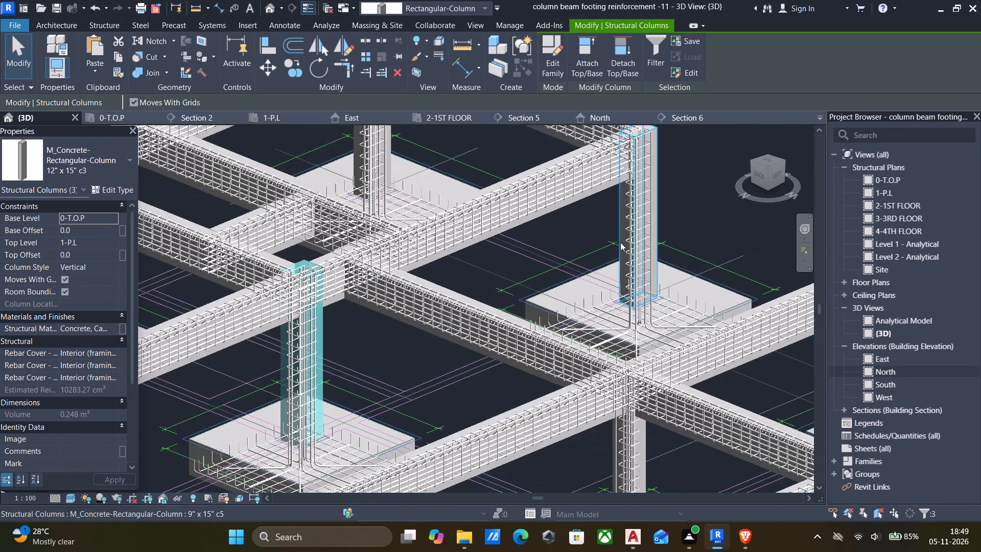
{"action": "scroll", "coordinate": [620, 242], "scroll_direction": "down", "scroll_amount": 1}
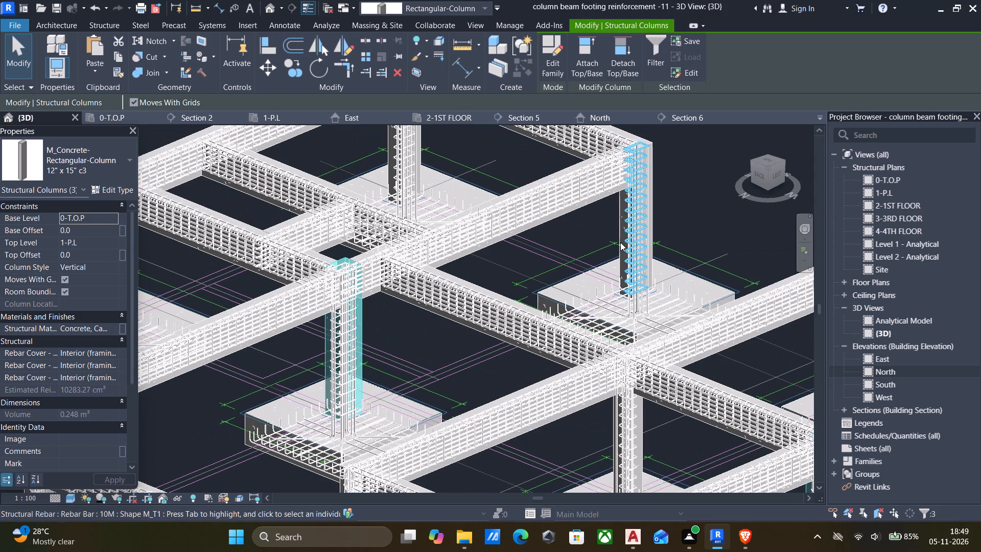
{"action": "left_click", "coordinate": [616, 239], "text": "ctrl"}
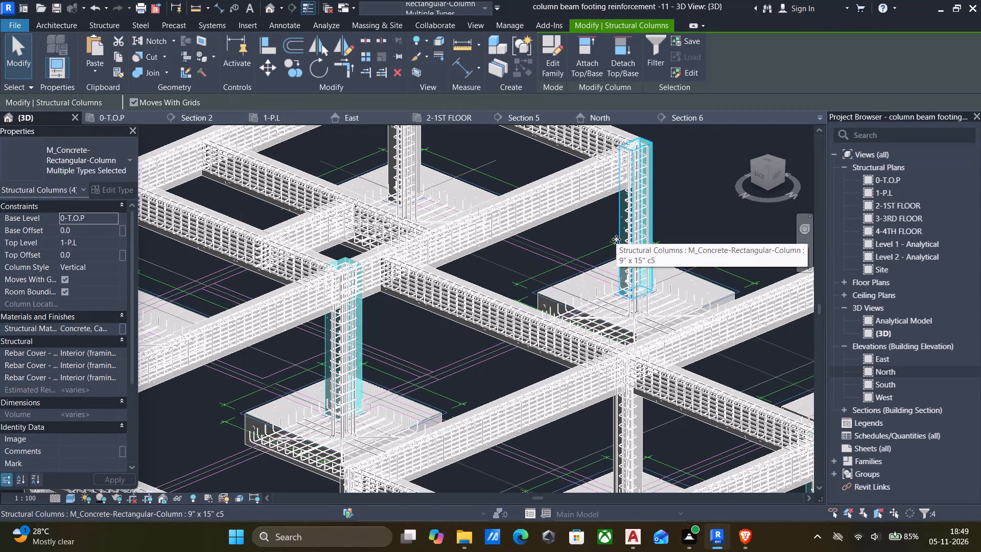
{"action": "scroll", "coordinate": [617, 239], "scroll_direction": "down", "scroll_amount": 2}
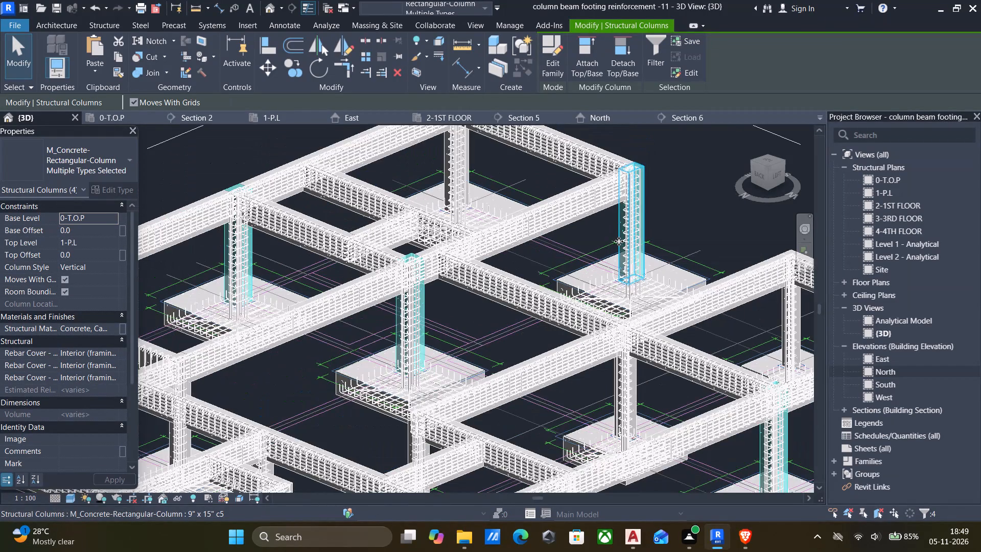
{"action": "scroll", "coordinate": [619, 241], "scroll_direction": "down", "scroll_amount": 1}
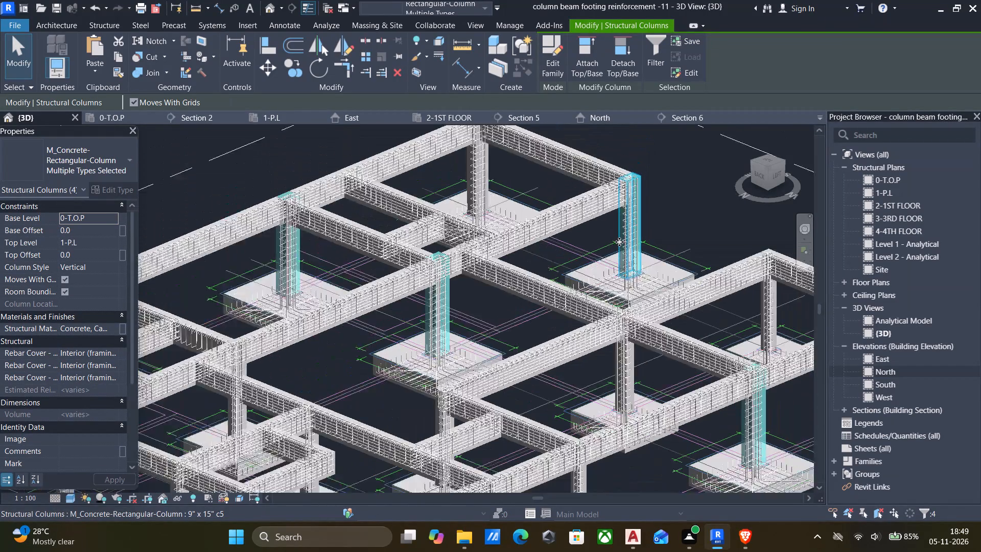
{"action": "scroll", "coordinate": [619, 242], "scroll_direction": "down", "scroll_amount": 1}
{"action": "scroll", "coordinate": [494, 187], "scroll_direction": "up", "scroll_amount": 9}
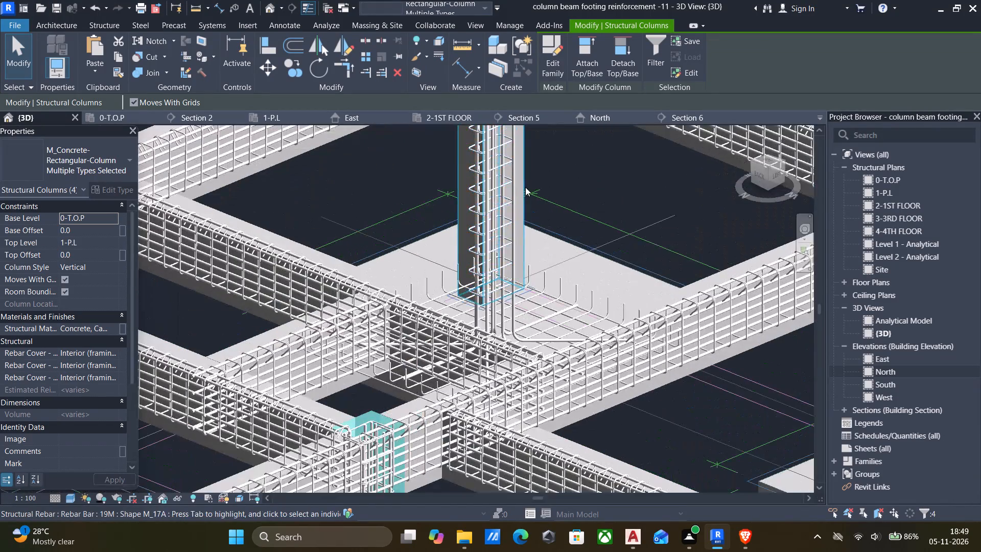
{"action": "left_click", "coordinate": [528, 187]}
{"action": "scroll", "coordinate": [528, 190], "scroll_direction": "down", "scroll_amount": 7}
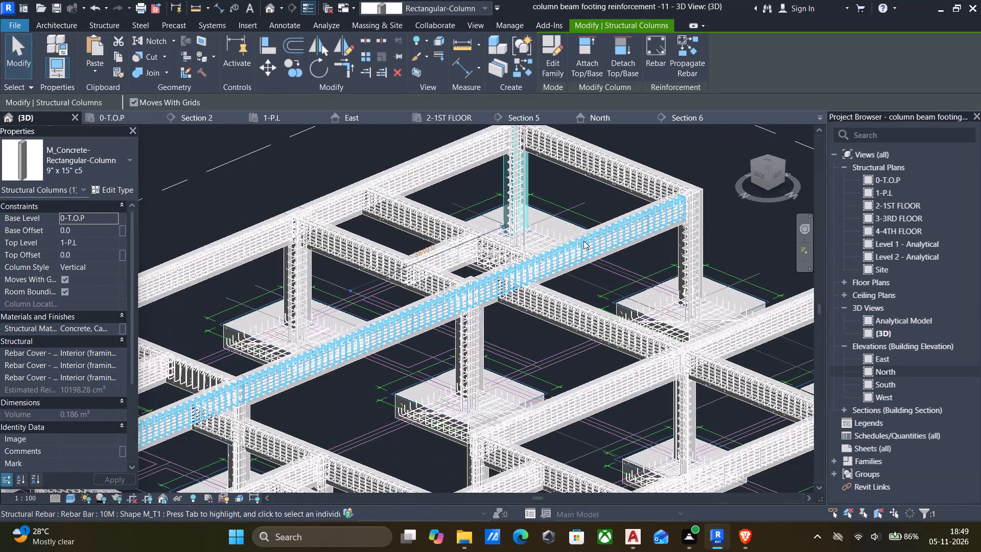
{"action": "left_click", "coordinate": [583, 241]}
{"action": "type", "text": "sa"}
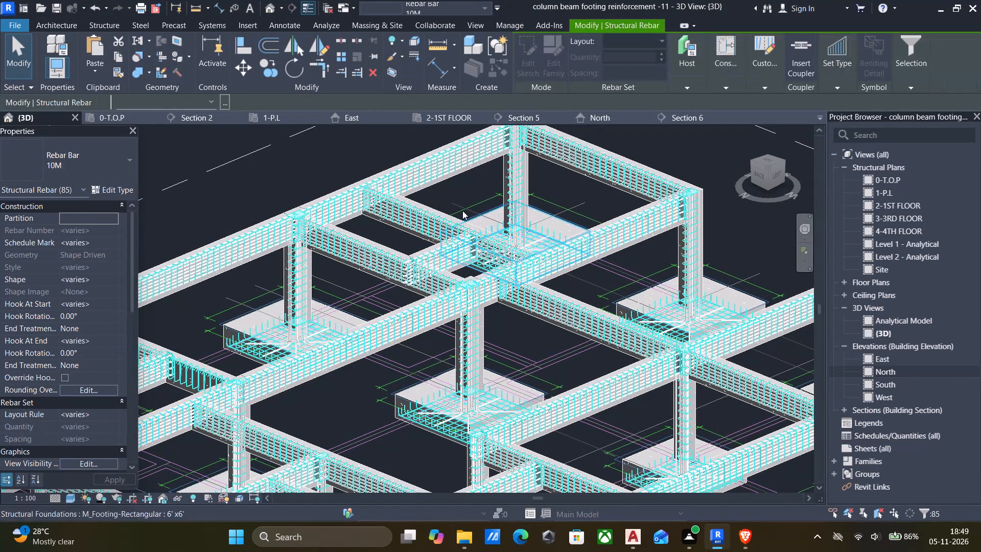
Select all instances of the 9" x 15" c5 columns and add all 12" x 15" c3 columns to the selection.
{"action": "scroll", "coordinate": [521, 201], "scroll_direction": "up", "scroll_amount": 5}
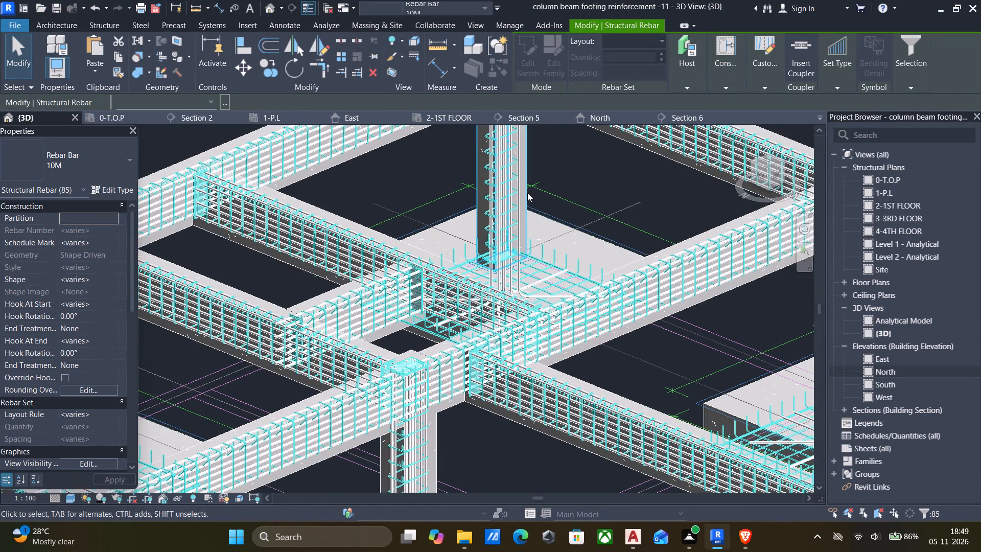
{"action": "left_click", "coordinate": [527, 193]}
{"action": "type", "text": "sa"}
{"action": "scroll", "coordinate": [529, 204], "scroll_direction": "down", "scroll_amount": 7}
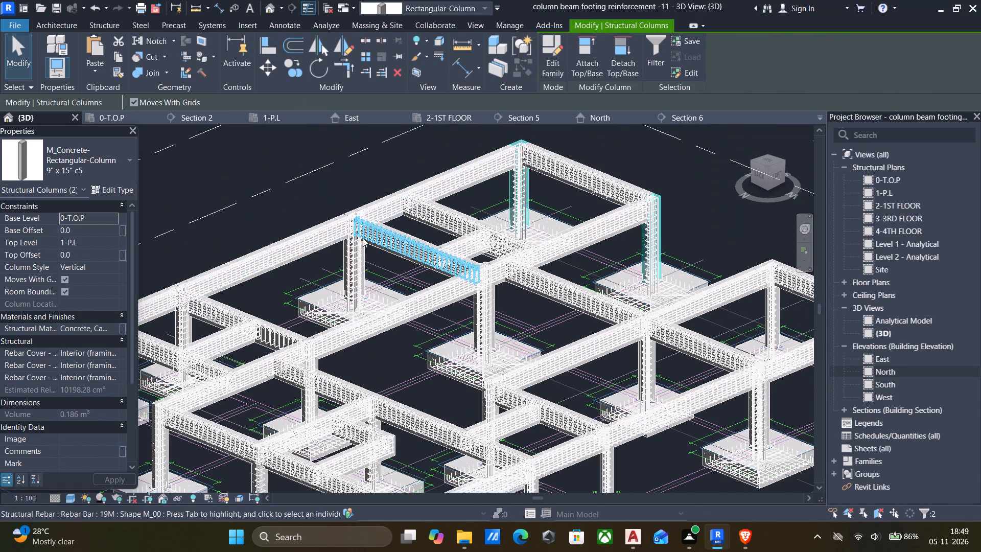
{"action": "scroll", "coordinate": [484, 264], "scroll_direction": "down", "scroll_amount": 1}
{"action": "scroll", "coordinate": [365, 255], "scroll_direction": "up", "scroll_amount": 9}
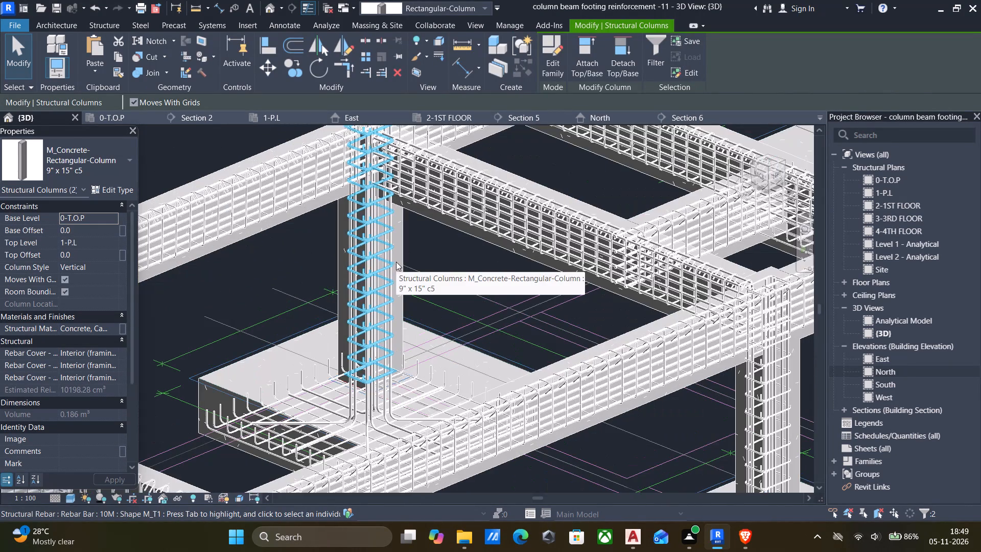
{"action": "left_click", "coordinate": [405, 262], "text": "ctrl"}
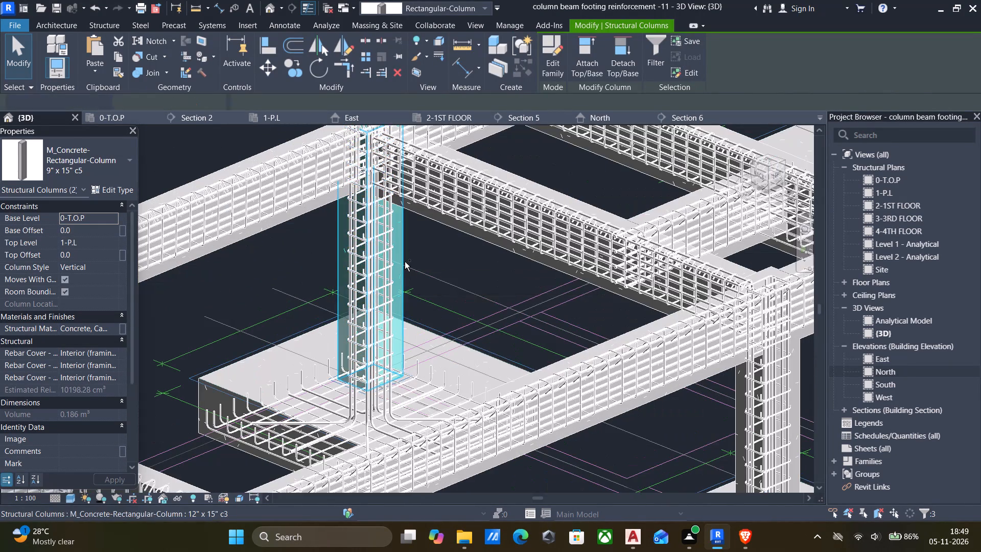
{"action": "scroll", "coordinate": [405, 262], "scroll_direction": "down", "scroll_amount": 5}
{"action": "type", "text": "sa"}
{"action": "scroll", "coordinate": [450, 263], "scroll_direction": "down", "scroll_amount": 6}
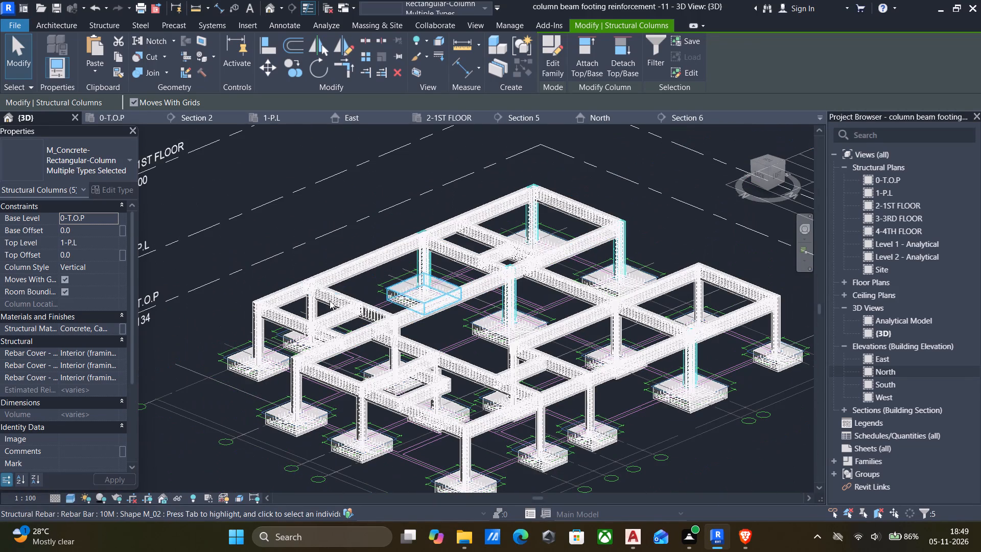
Add all instances of the 9" x 12" c1 column to the current column selection.
{"action": "scroll", "coordinate": [323, 299], "scroll_direction": "up", "scroll_amount": 11}
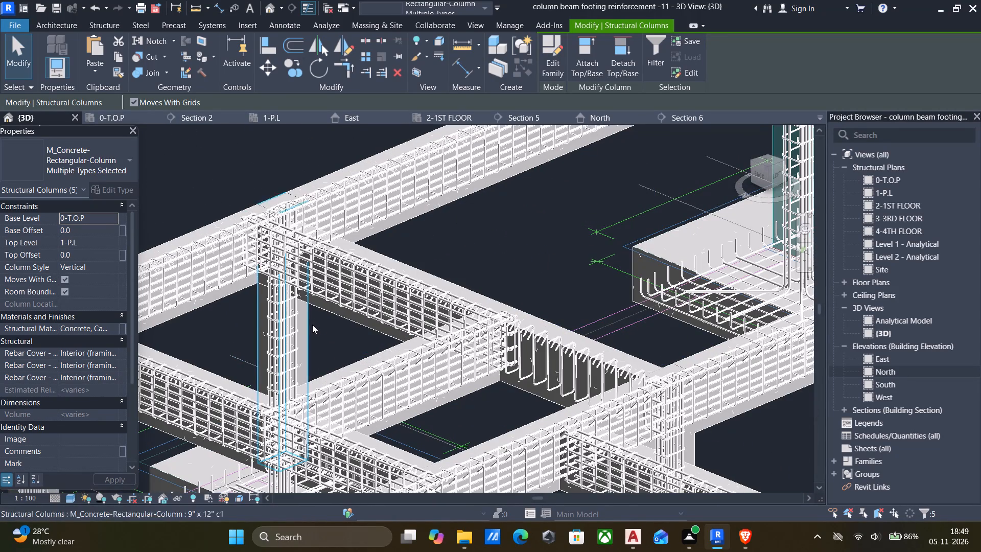
{"action": "left_click", "coordinate": [309, 327], "text": "ctrl"}
{"action": "scroll", "coordinate": [314, 326], "scroll_direction": "down", "scroll_amount": 4}
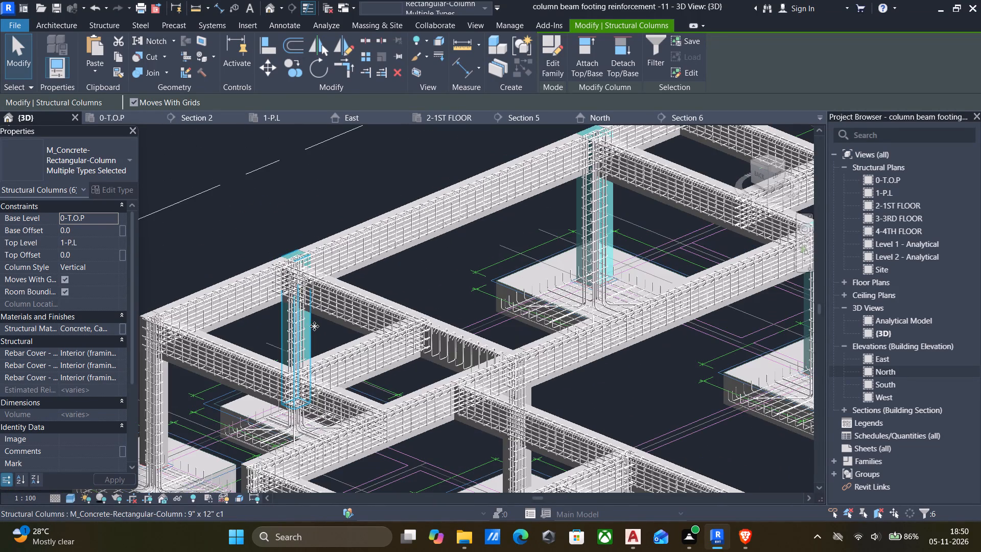
{"action": "type", "text": "sa"}
{"action": "scroll", "coordinate": [361, 323], "scroll_direction": "down", "scroll_amount": 6}
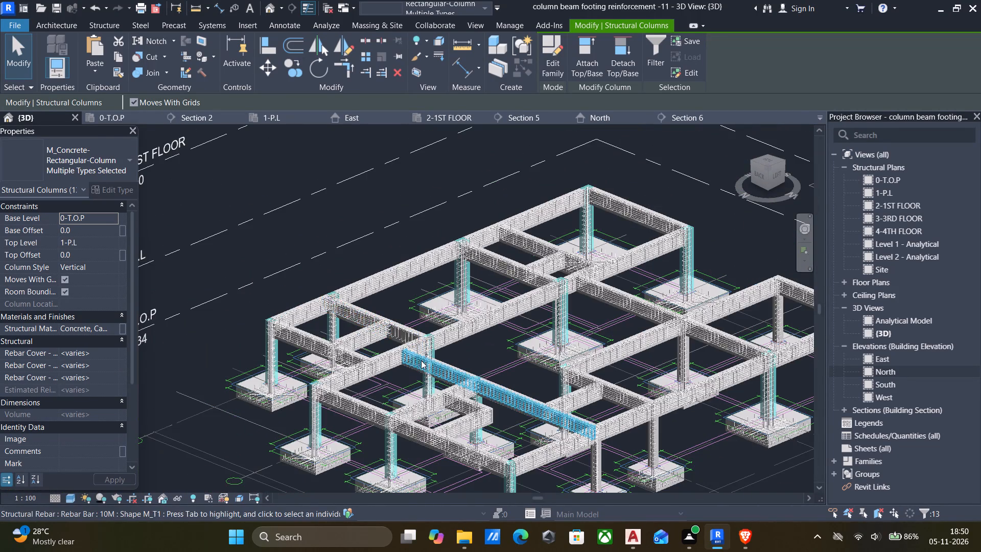
Add all instances of the 9" x 9" c2 column to the current column selection.
{"action": "middle_click_drag", "start_coordinate": [485, 369], "coordinate": [447, 312]}
{"action": "scroll", "coordinate": [587, 405], "scroll_direction": "up", "scroll_amount": 6}
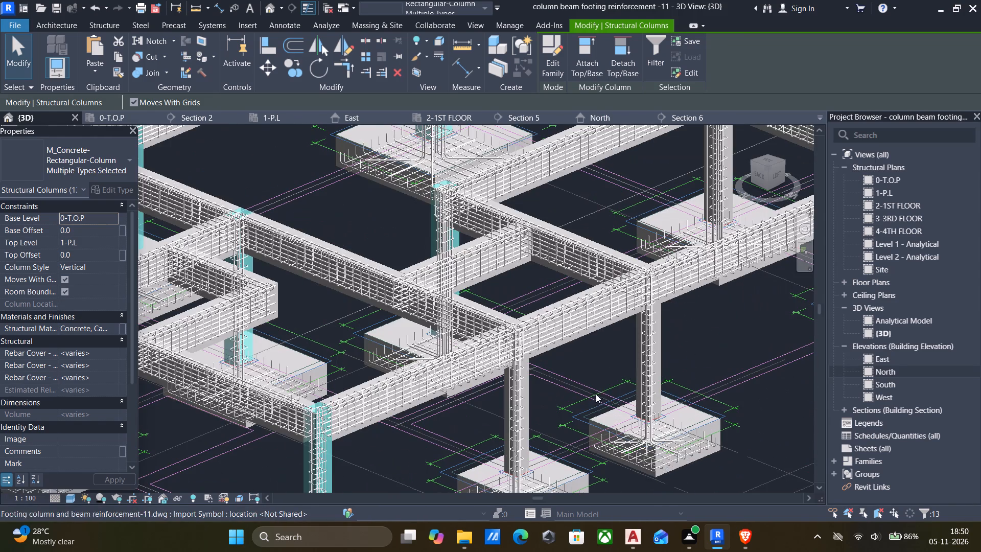
{"action": "scroll", "coordinate": [579, 375], "scroll_direction": "down", "scroll_amount": 3}
{"action": "scroll", "coordinate": [631, 367], "scroll_direction": "up", "scroll_amount": 11}
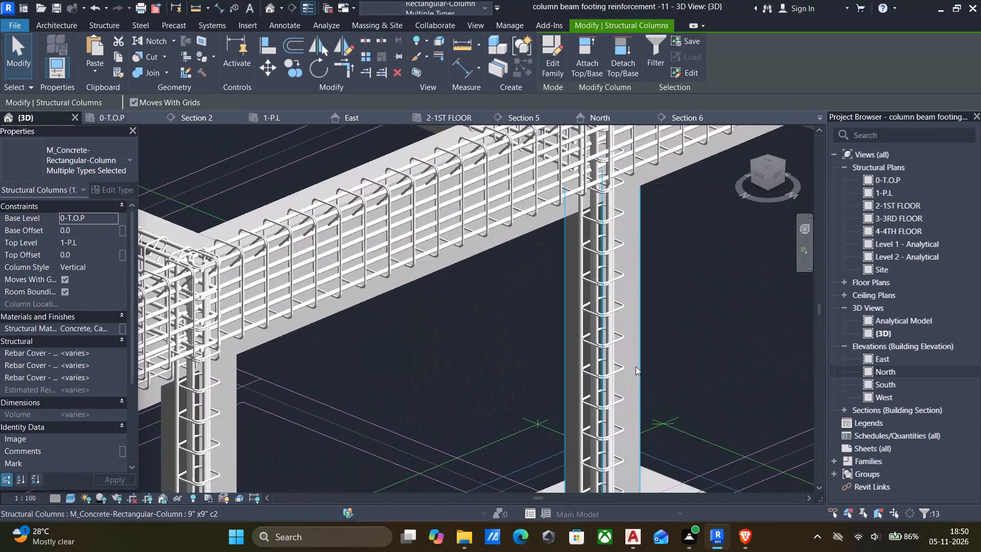
{"action": "left_click", "coordinate": [641, 362], "text": "ctrl"}
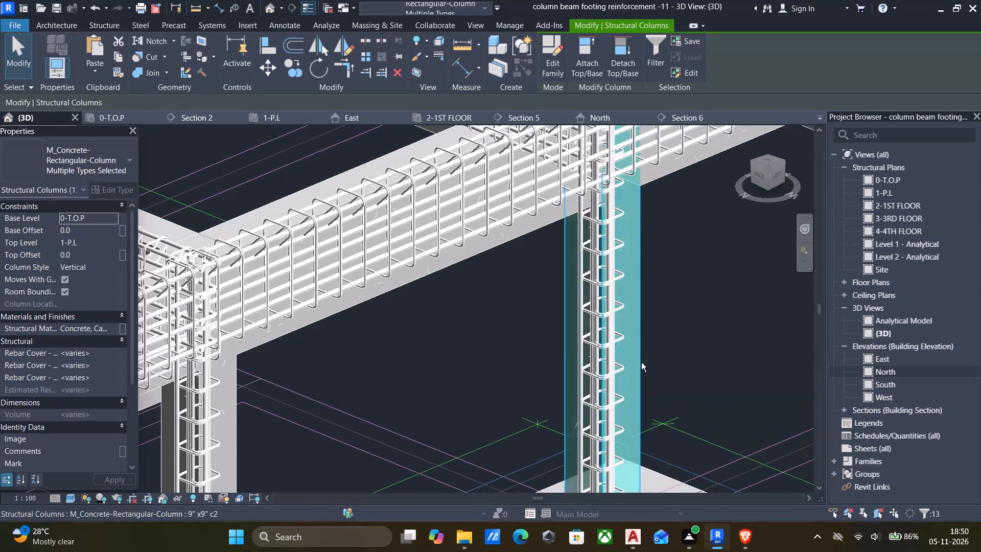
{"action": "scroll", "coordinate": [641, 362], "scroll_direction": "down", "scroll_amount": 7}
{"action": "type", "text": "sa"}
{"action": "scroll", "coordinate": [641, 362], "scroll_direction": "down", "scroll_amount": 7}
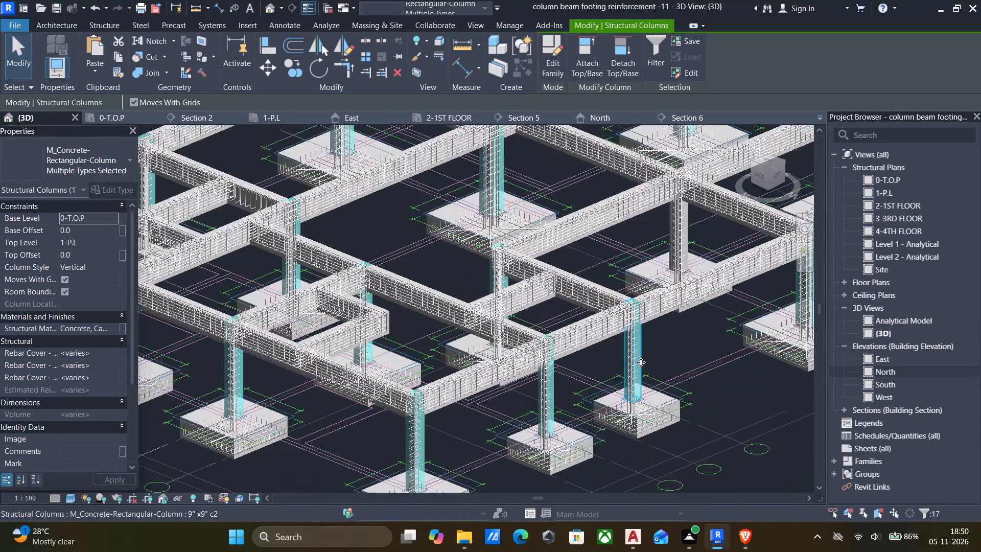
Add the remaining unselected column at the interior plinth beam junction, with all its instances, to the selection and check the whole frame.
{"action": "scroll", "coordinate": [567, 336], "scroll_direction": "down", "scroll_amount": 1}
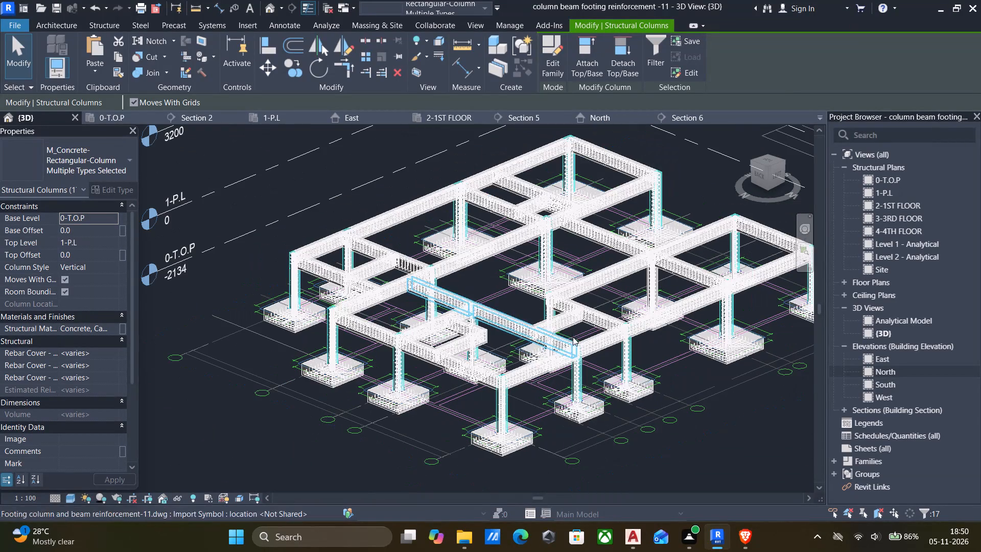
{"action": "middle_click_drag", "start_coordinate": [573, 337], "coordinate": [508, 296], "text": "shift"}
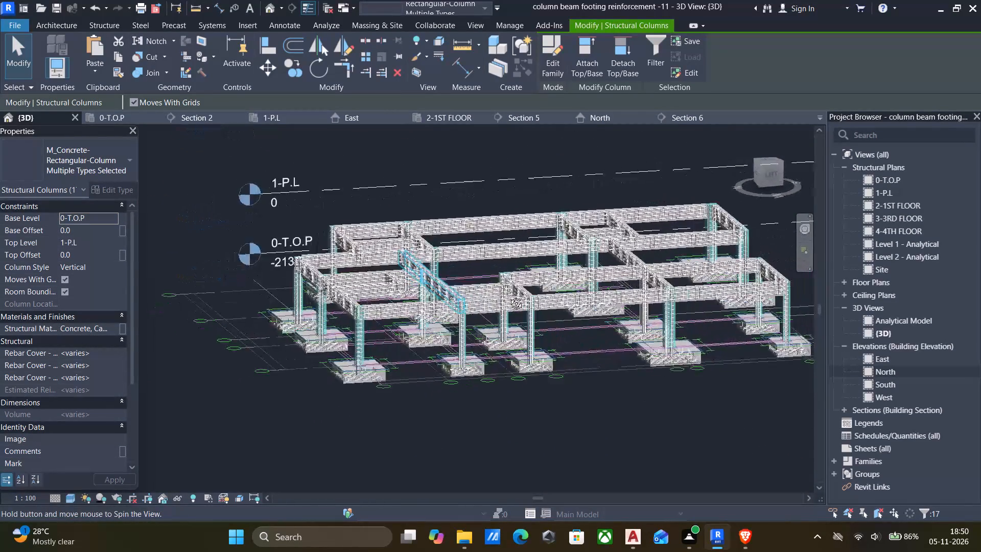
{"action": "middle_click_drag", "start_coordinate": [508, 296], "coordinate": [581, 358], "text": "shift"}
{"action": "scroll", "coordinate": [687, 290], "scroll_direction": "up", "scroll_amount": 5}
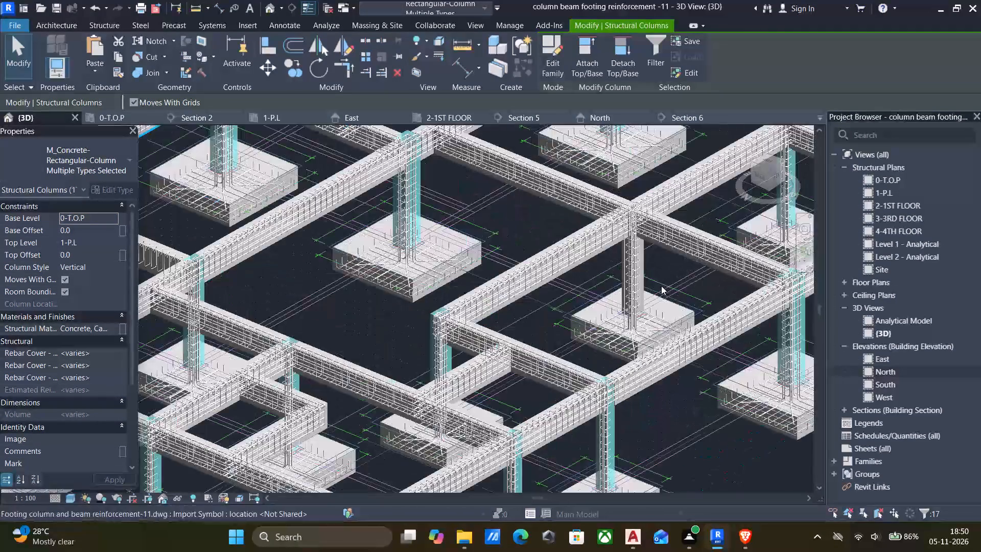
{"action": "scroll", "coordinate": [655, 286], "scroll_direction": "up", "scroll_amount": 9}
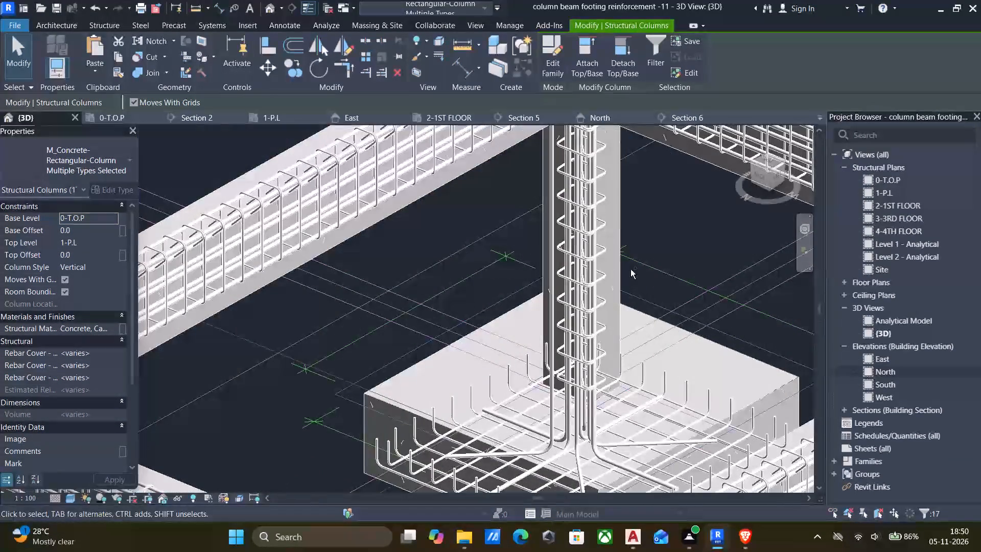
{"action": "left_click", "coordinate": [620, 266], "text": "ctrl"}
{"action": "scroll", "coordinate": [619, 268], "scroll_direction": "down", "scroll_amount": 7}
{"action": "type", "text": "sa"}
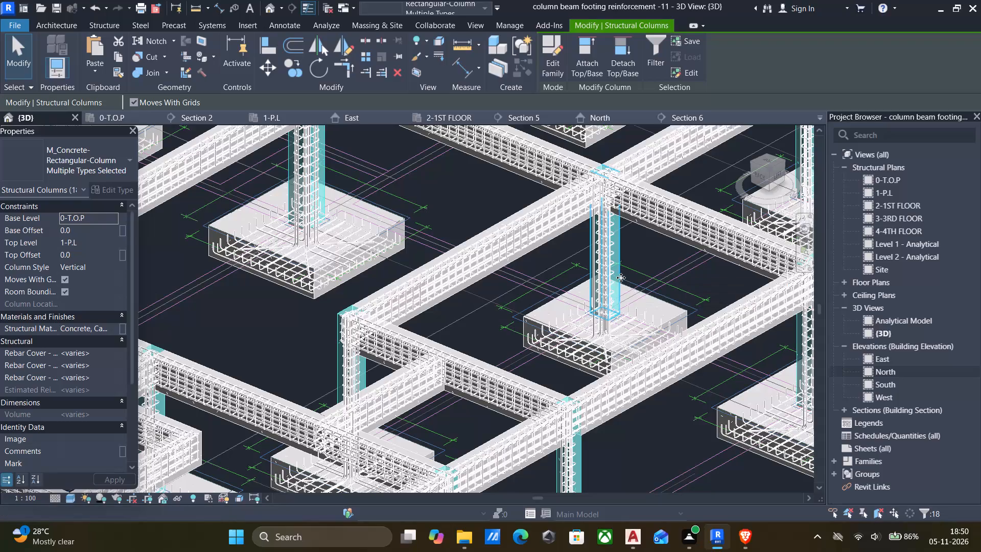
{"action": "scroll", "coordinate": [539, 278], "scroll_direction": "down", "scroll_amount": 5}
{"action": "scroll", "coordinate": [373, 249], "scroll_direction": "down", "scroll_amount": 2}
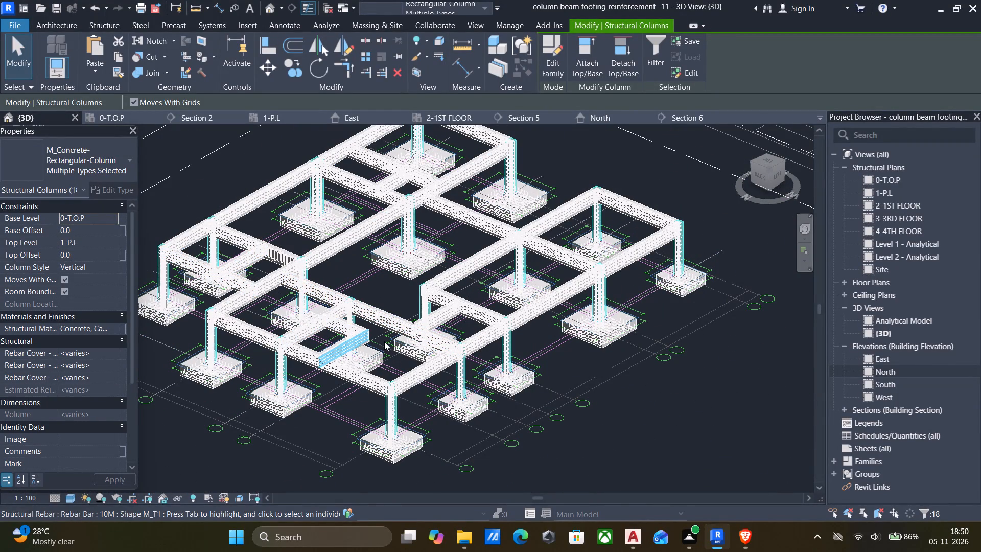
{"action": "middle_click_drag", "start_coordinate": [386, 338], "coordinate": [323, 343], "text": "shift"}
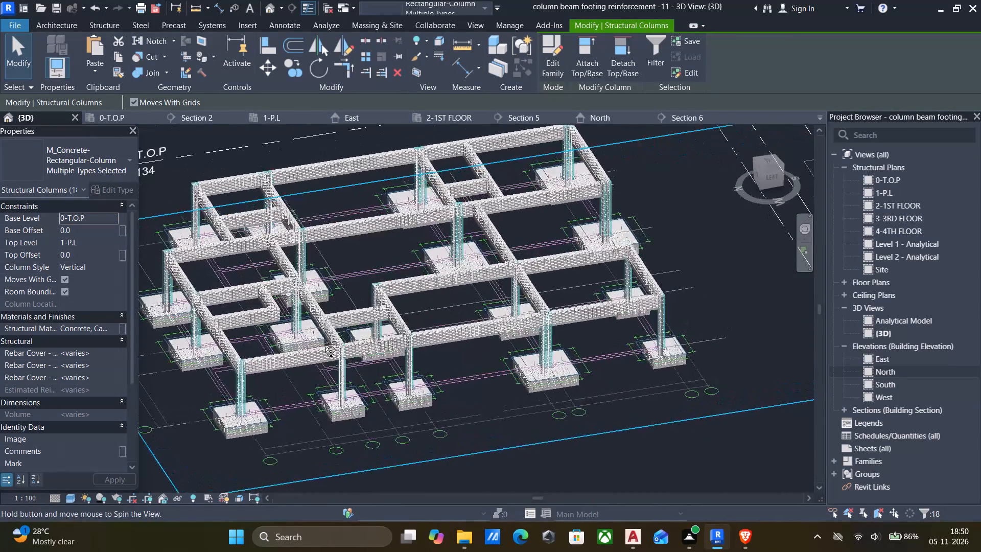
{"action": "middle_click_drag", "start_coordinate": [323, 343], "coordinate": [332, 422], "text": "shift"}
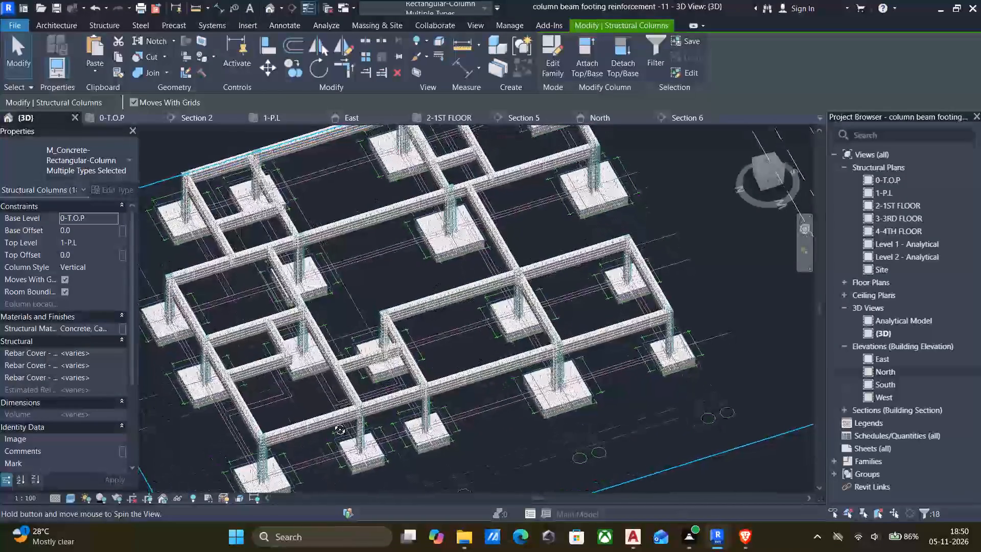
{"action": "middle_click_drag", "start_coordinate": [332, 422], "coordinate": [330, 385], "text": "shift"}
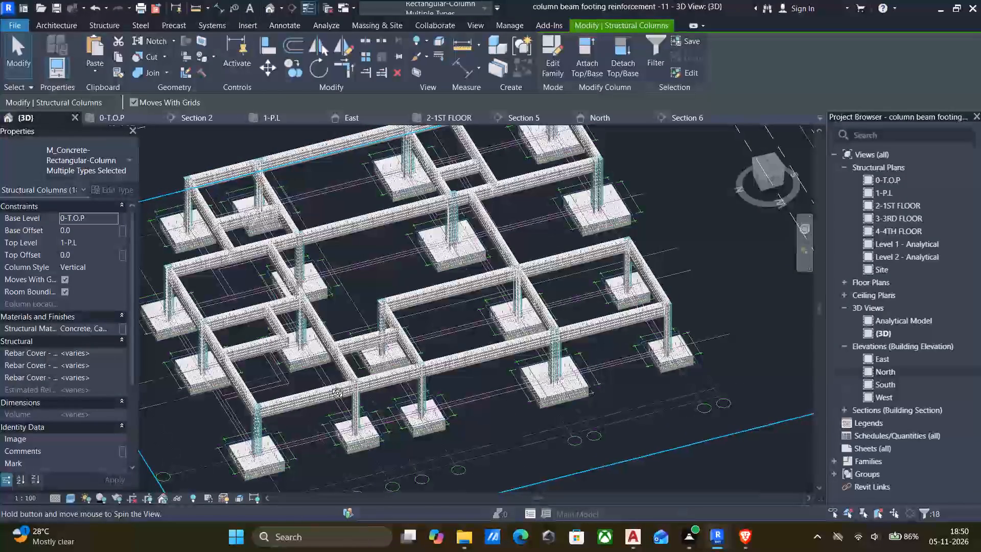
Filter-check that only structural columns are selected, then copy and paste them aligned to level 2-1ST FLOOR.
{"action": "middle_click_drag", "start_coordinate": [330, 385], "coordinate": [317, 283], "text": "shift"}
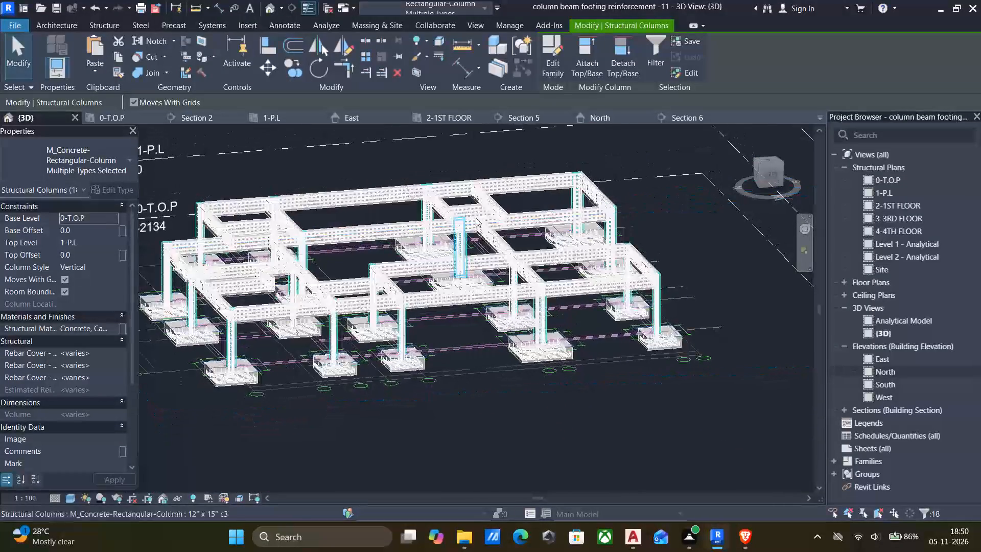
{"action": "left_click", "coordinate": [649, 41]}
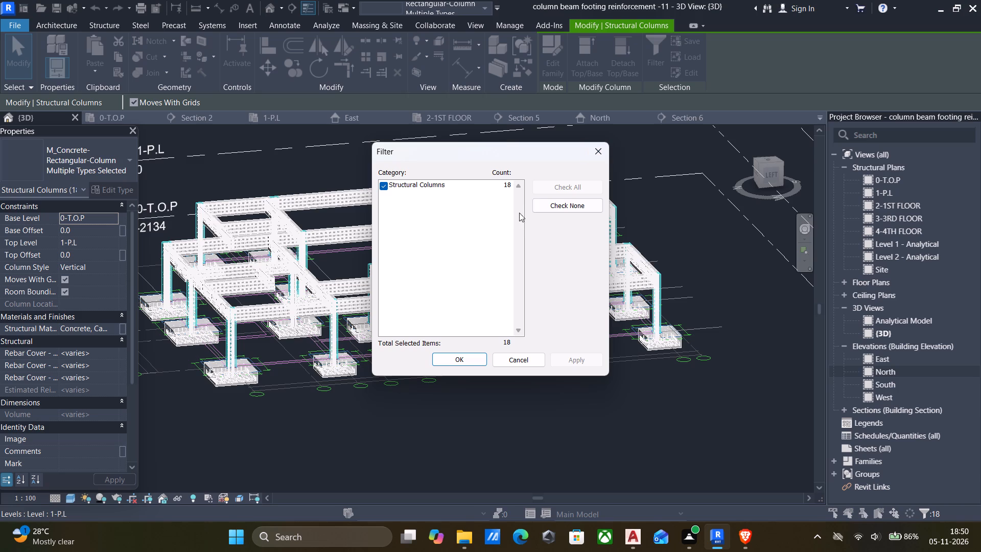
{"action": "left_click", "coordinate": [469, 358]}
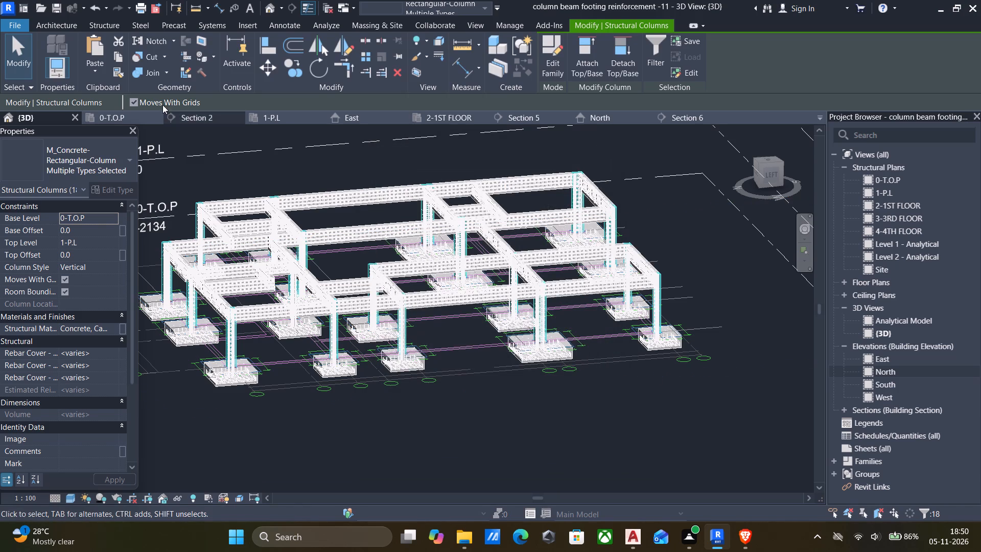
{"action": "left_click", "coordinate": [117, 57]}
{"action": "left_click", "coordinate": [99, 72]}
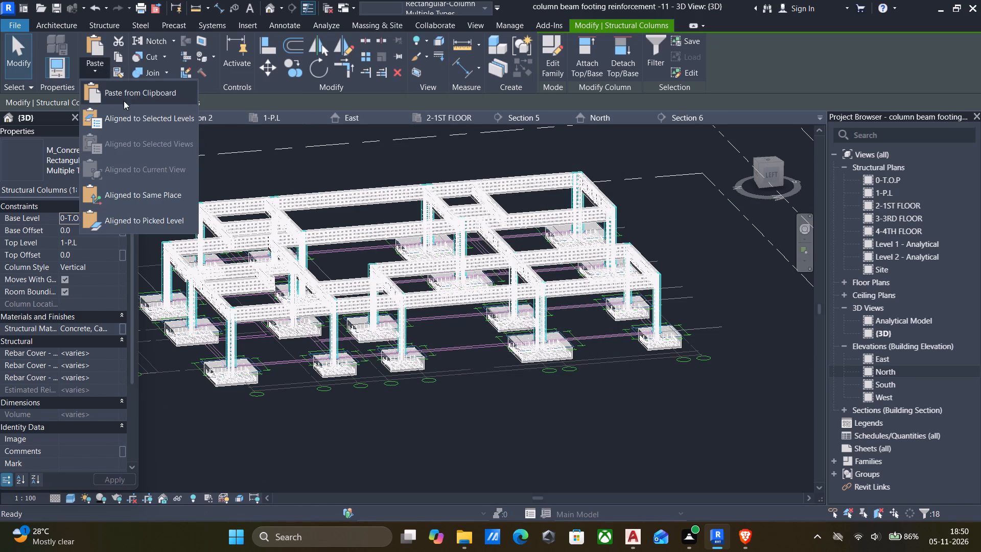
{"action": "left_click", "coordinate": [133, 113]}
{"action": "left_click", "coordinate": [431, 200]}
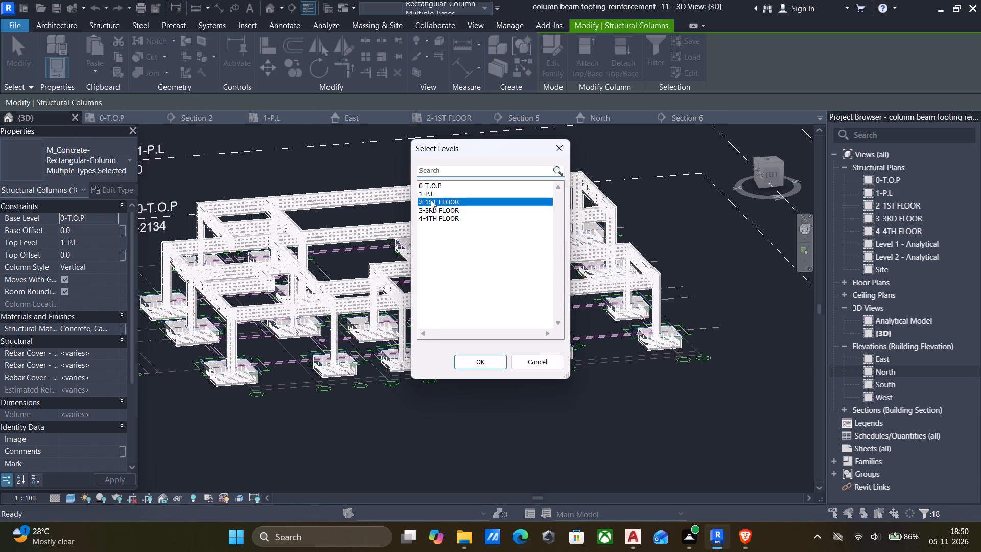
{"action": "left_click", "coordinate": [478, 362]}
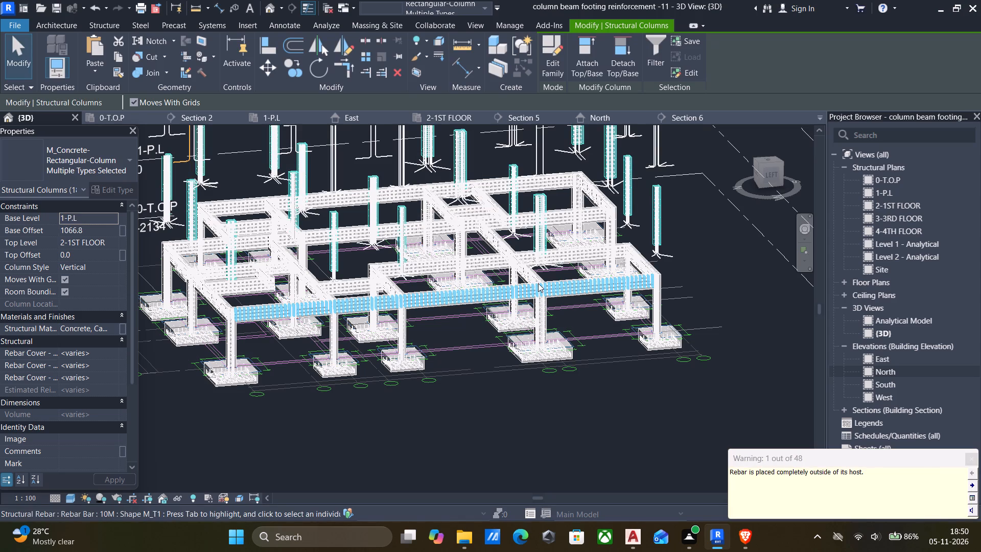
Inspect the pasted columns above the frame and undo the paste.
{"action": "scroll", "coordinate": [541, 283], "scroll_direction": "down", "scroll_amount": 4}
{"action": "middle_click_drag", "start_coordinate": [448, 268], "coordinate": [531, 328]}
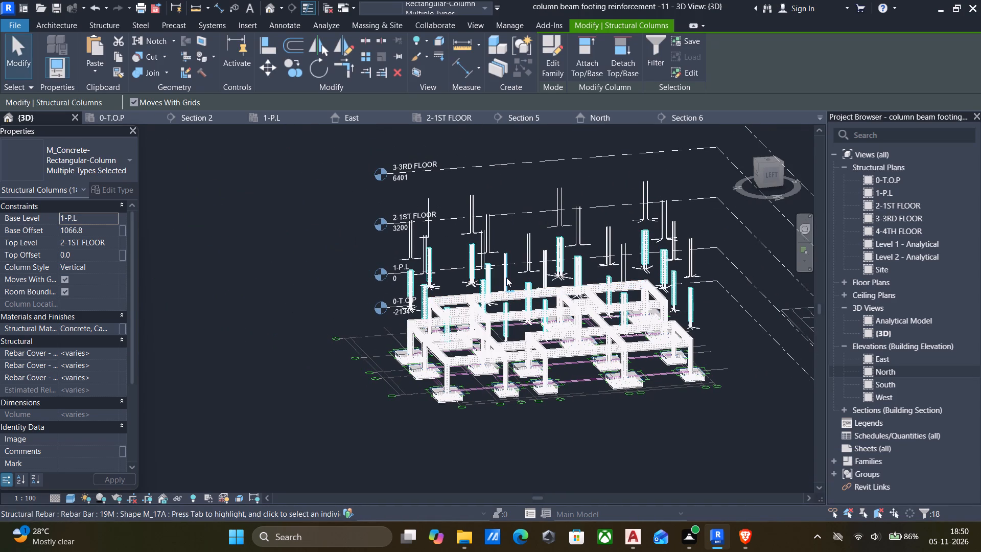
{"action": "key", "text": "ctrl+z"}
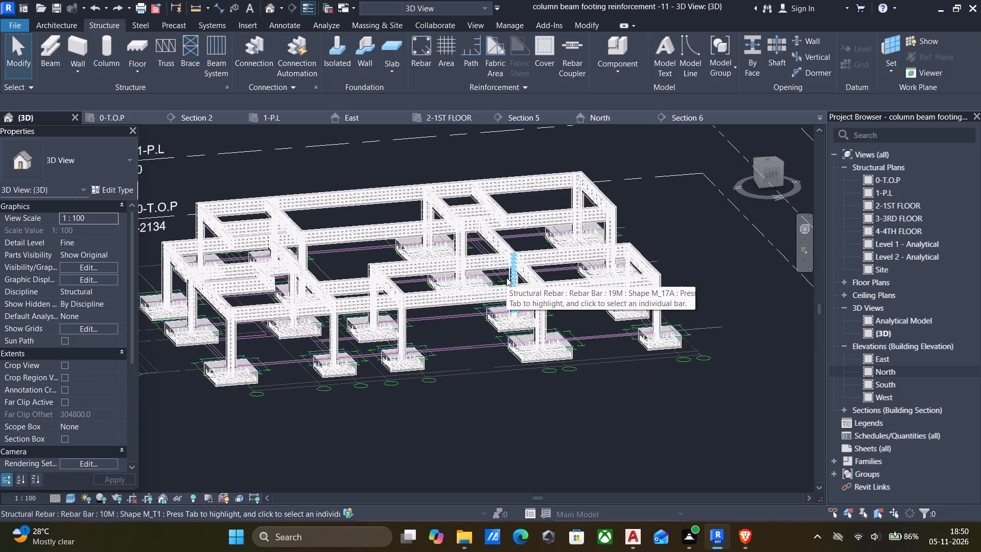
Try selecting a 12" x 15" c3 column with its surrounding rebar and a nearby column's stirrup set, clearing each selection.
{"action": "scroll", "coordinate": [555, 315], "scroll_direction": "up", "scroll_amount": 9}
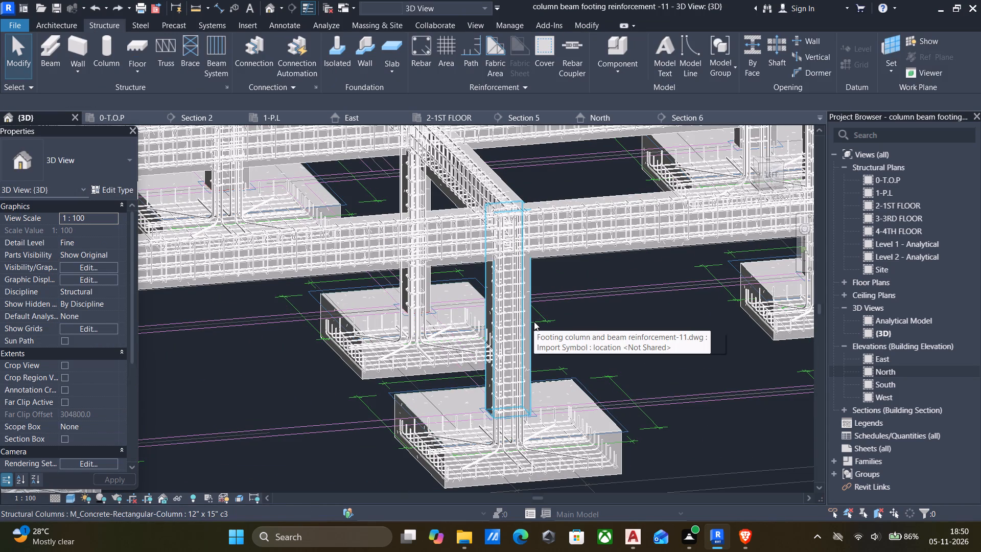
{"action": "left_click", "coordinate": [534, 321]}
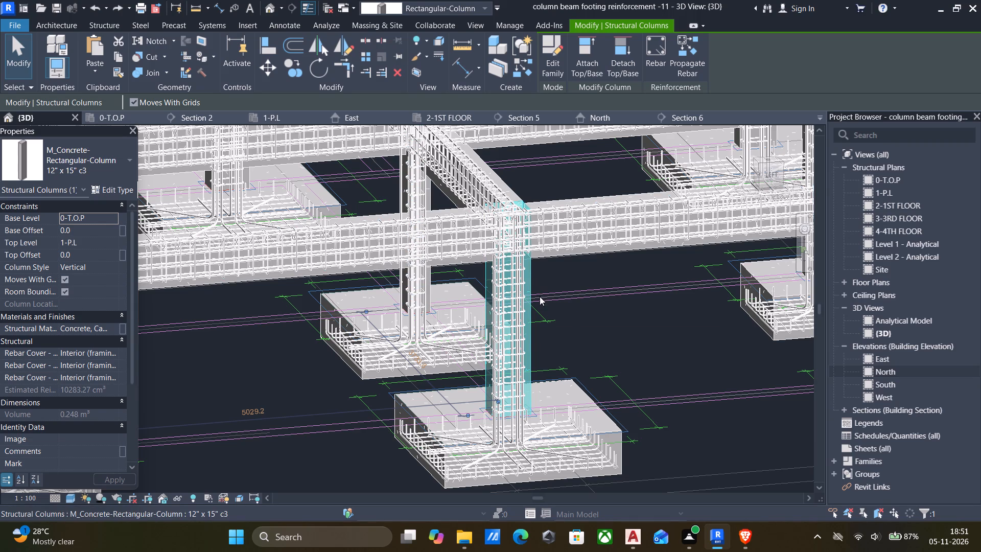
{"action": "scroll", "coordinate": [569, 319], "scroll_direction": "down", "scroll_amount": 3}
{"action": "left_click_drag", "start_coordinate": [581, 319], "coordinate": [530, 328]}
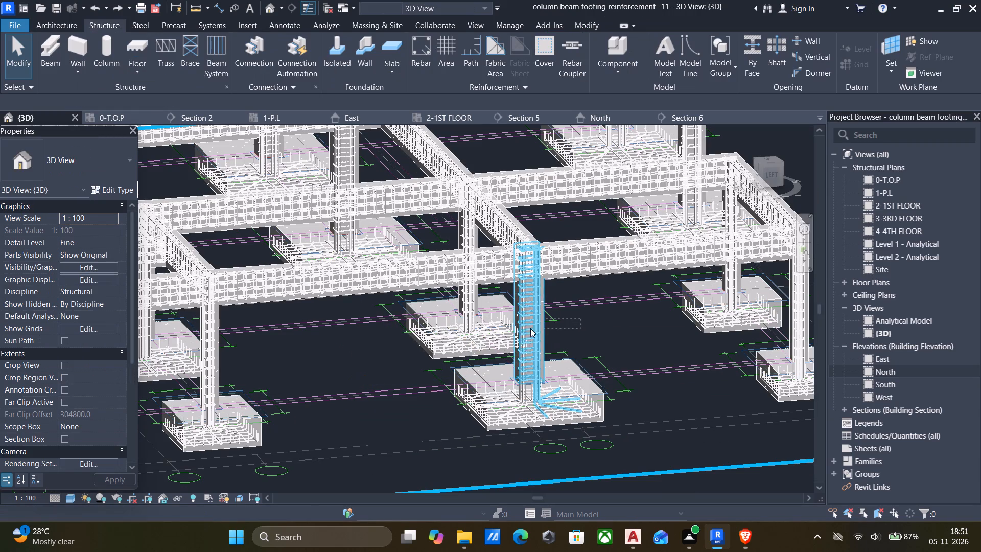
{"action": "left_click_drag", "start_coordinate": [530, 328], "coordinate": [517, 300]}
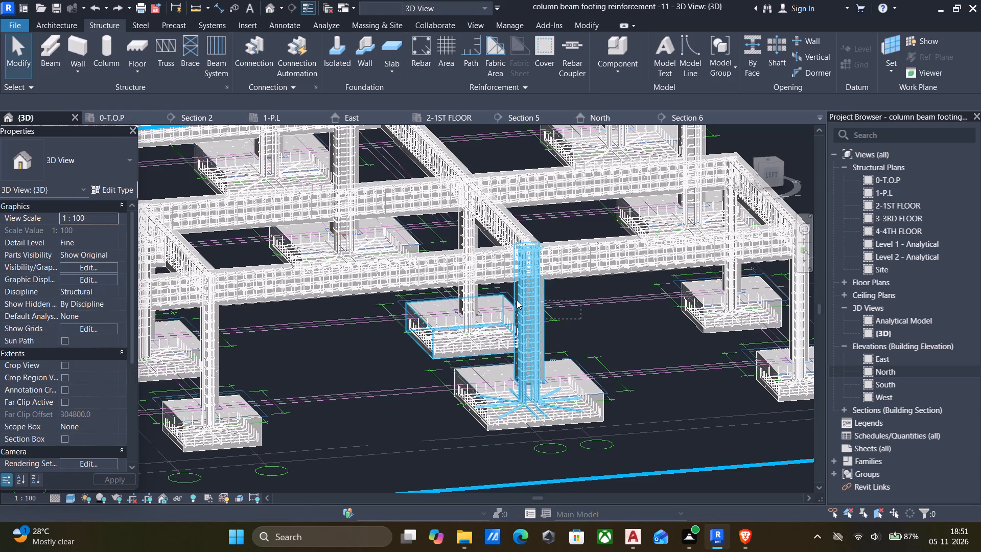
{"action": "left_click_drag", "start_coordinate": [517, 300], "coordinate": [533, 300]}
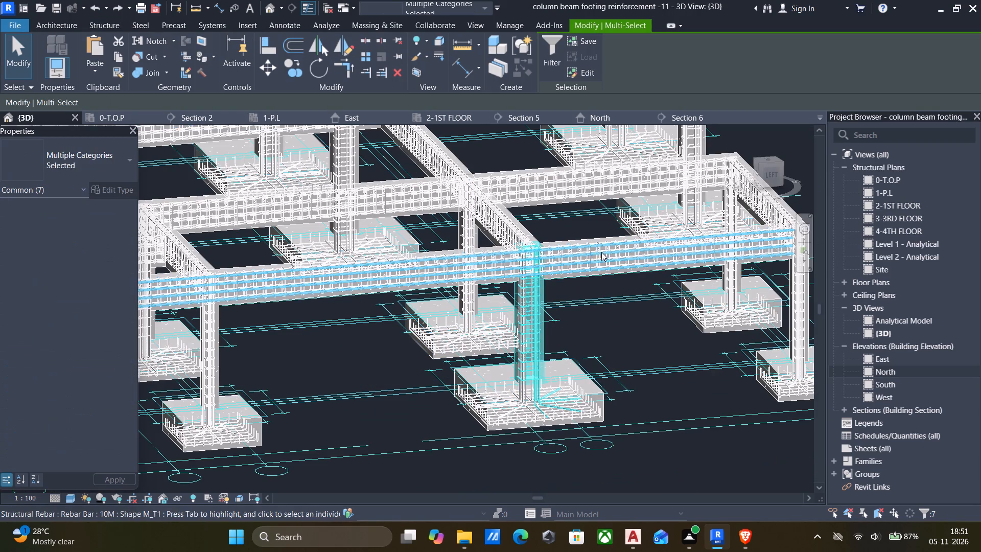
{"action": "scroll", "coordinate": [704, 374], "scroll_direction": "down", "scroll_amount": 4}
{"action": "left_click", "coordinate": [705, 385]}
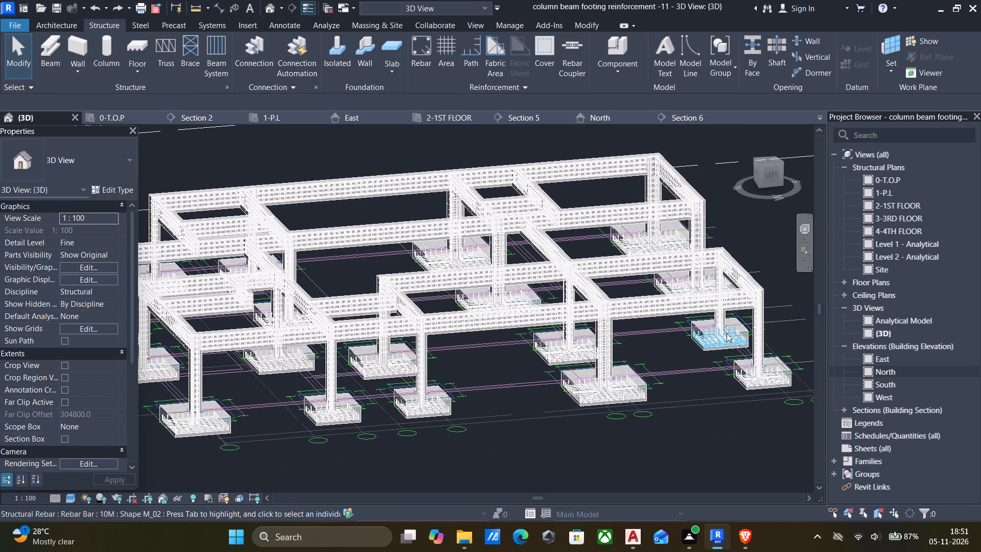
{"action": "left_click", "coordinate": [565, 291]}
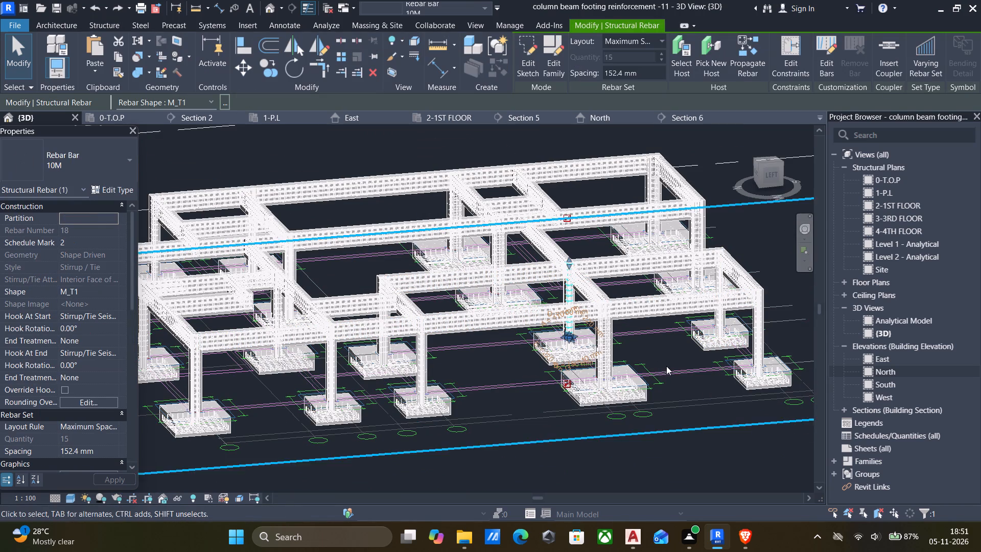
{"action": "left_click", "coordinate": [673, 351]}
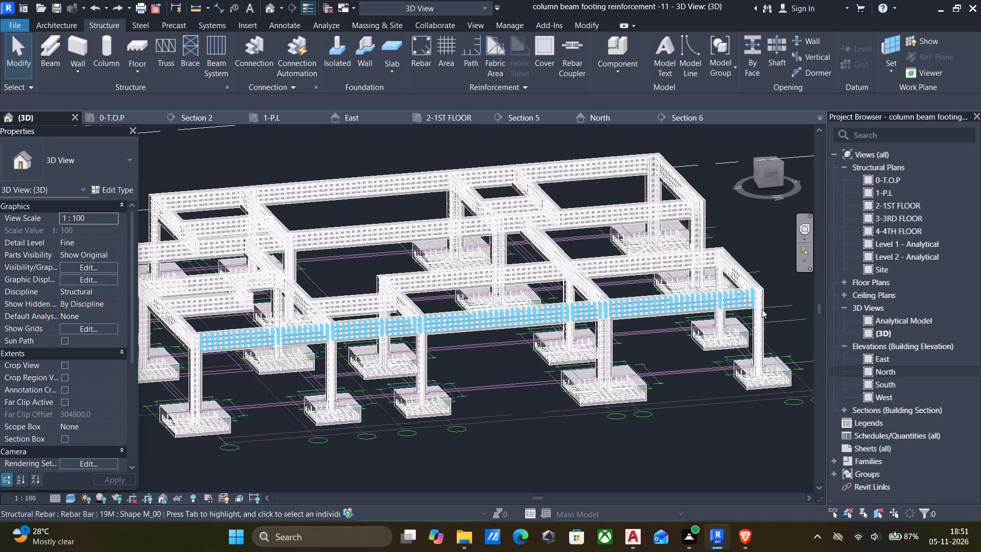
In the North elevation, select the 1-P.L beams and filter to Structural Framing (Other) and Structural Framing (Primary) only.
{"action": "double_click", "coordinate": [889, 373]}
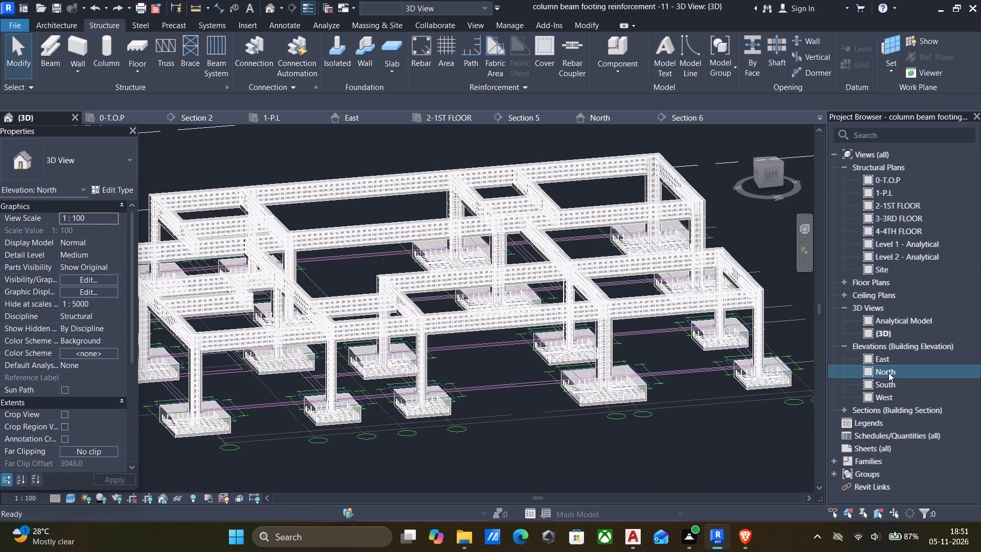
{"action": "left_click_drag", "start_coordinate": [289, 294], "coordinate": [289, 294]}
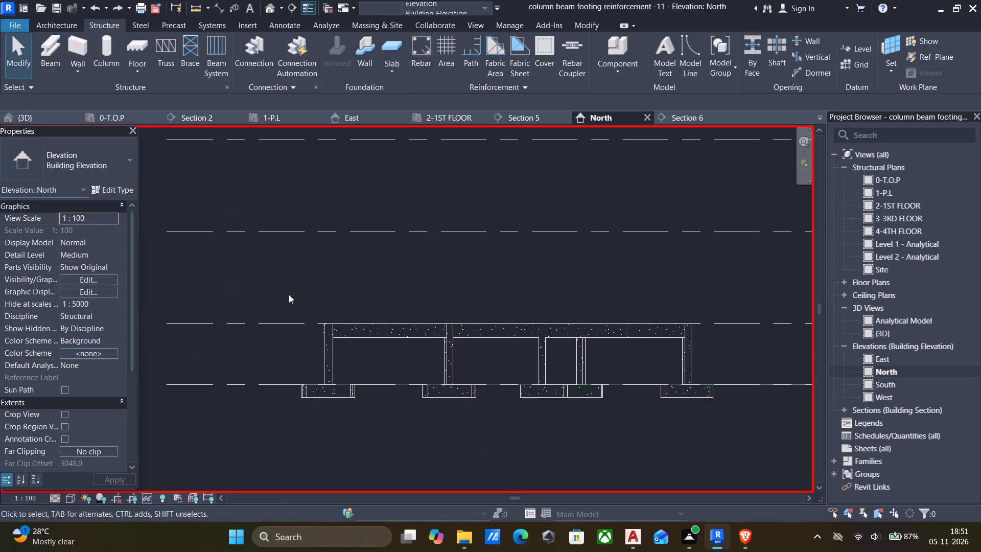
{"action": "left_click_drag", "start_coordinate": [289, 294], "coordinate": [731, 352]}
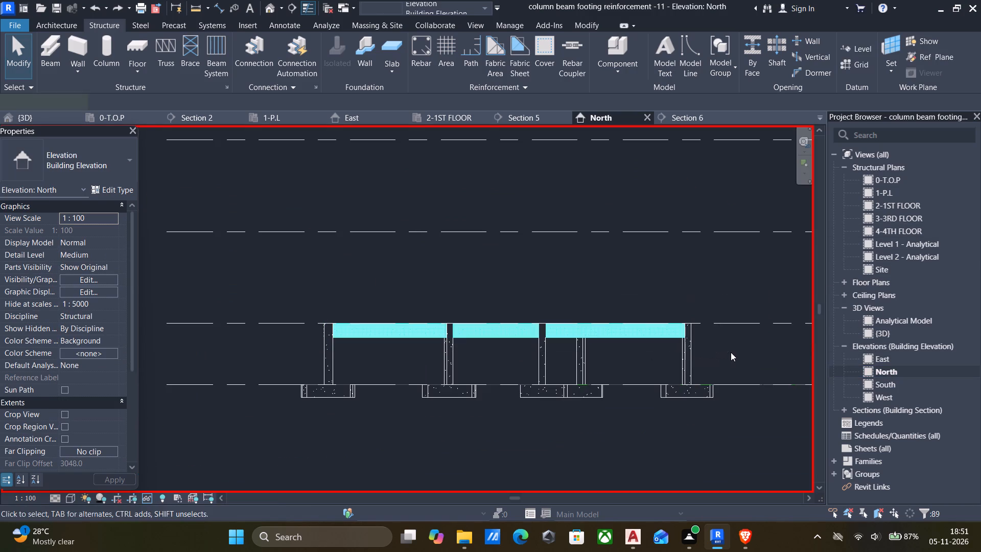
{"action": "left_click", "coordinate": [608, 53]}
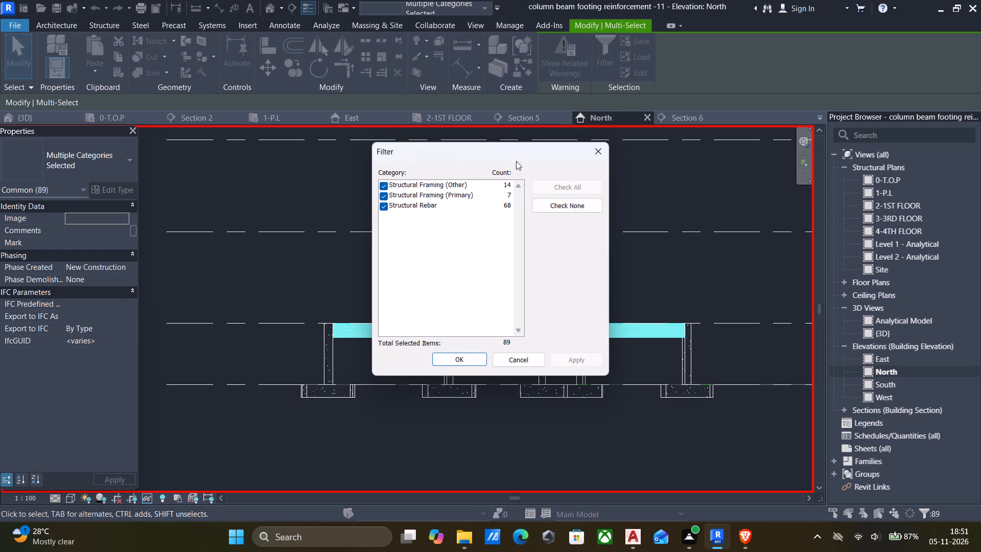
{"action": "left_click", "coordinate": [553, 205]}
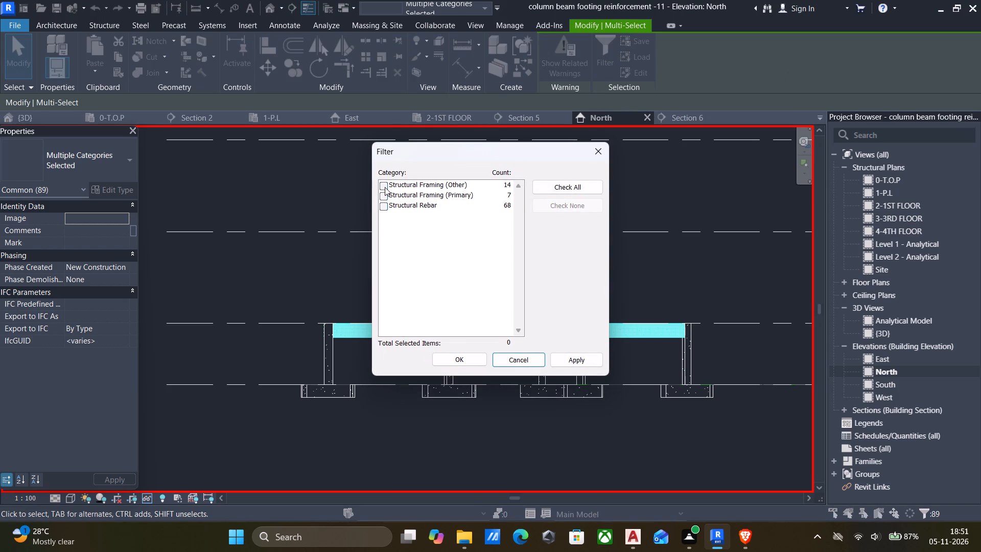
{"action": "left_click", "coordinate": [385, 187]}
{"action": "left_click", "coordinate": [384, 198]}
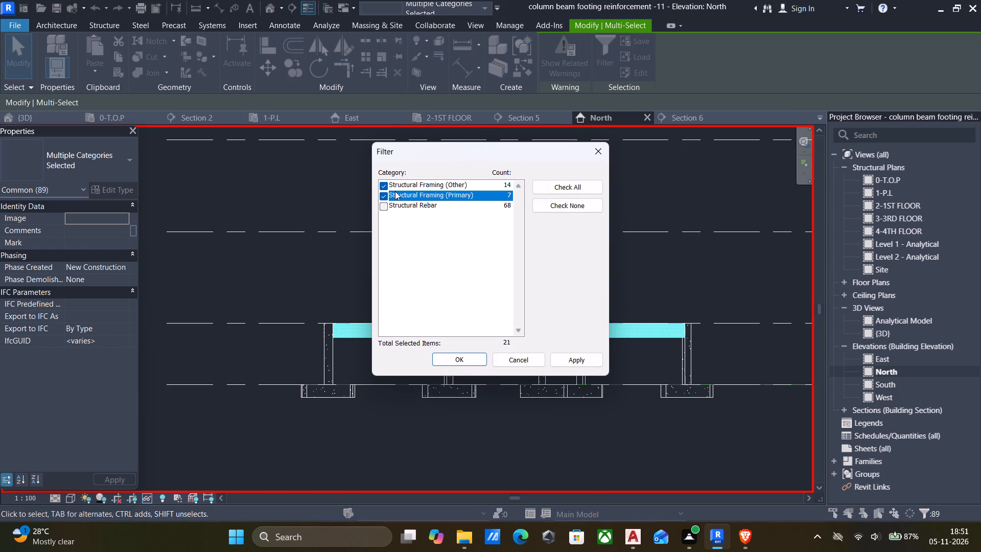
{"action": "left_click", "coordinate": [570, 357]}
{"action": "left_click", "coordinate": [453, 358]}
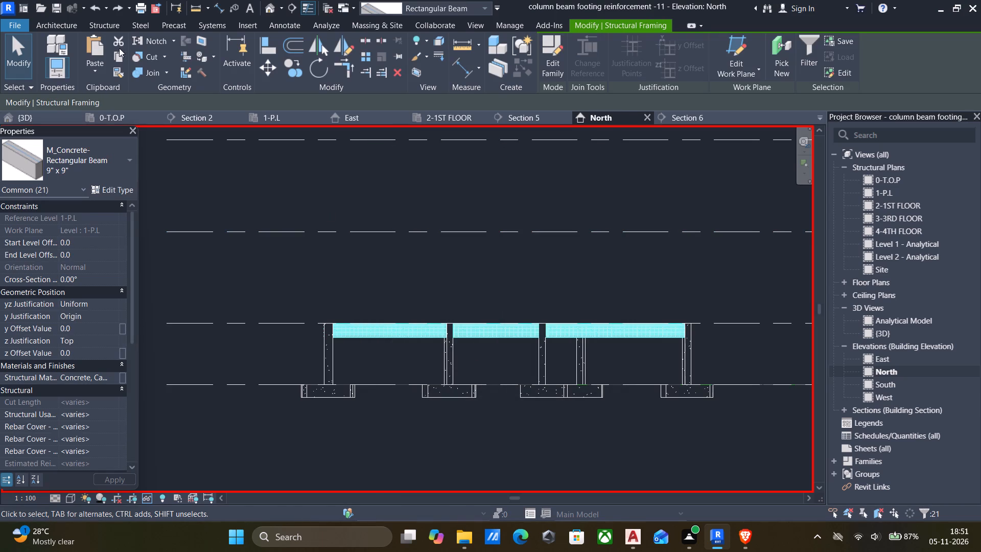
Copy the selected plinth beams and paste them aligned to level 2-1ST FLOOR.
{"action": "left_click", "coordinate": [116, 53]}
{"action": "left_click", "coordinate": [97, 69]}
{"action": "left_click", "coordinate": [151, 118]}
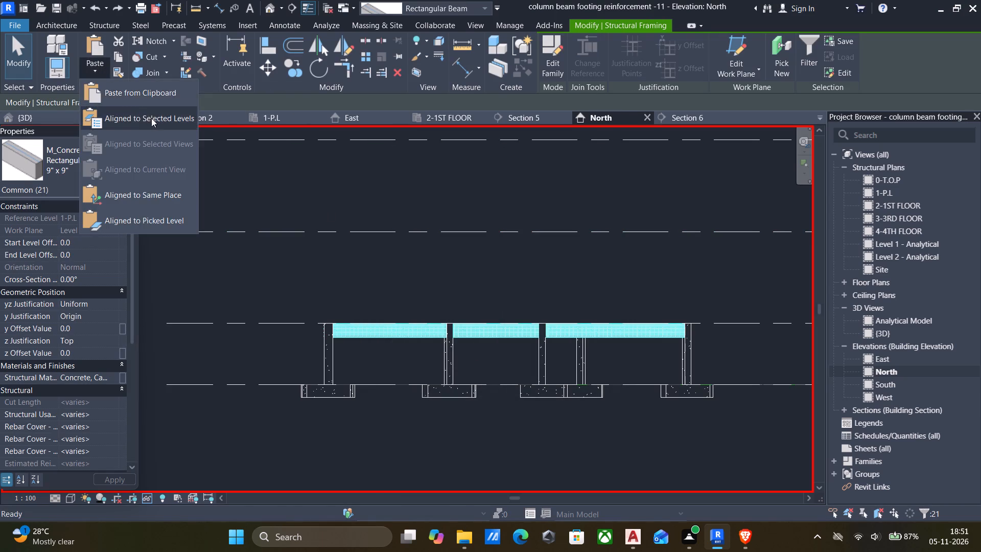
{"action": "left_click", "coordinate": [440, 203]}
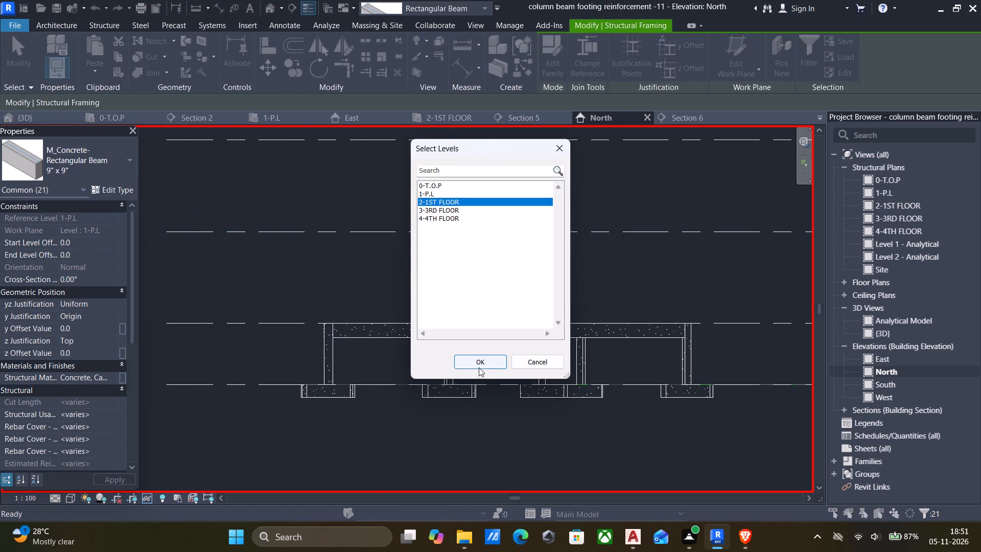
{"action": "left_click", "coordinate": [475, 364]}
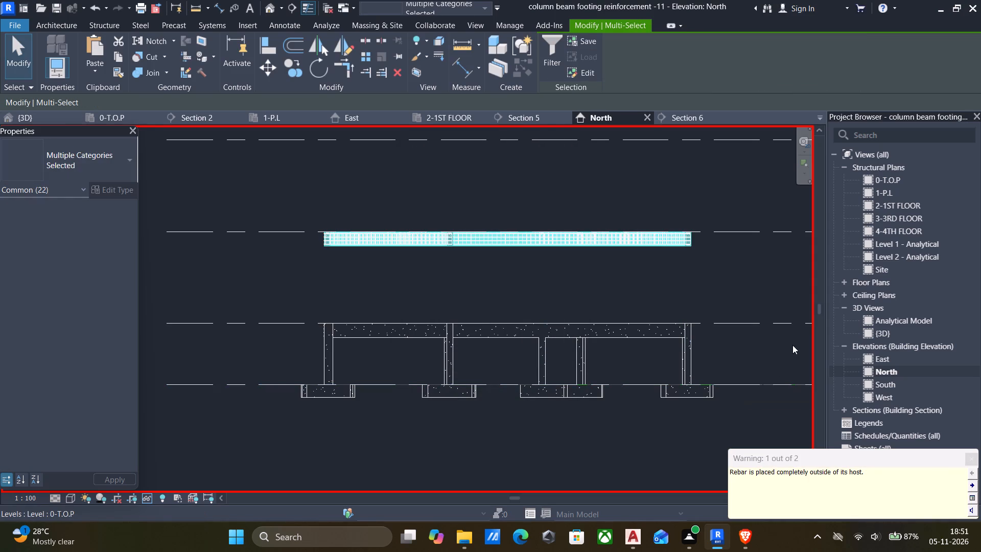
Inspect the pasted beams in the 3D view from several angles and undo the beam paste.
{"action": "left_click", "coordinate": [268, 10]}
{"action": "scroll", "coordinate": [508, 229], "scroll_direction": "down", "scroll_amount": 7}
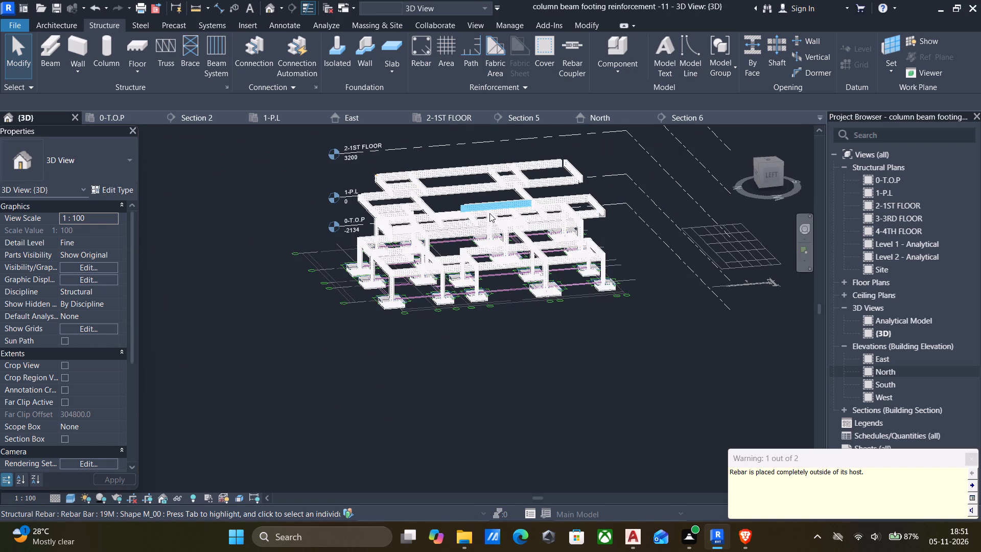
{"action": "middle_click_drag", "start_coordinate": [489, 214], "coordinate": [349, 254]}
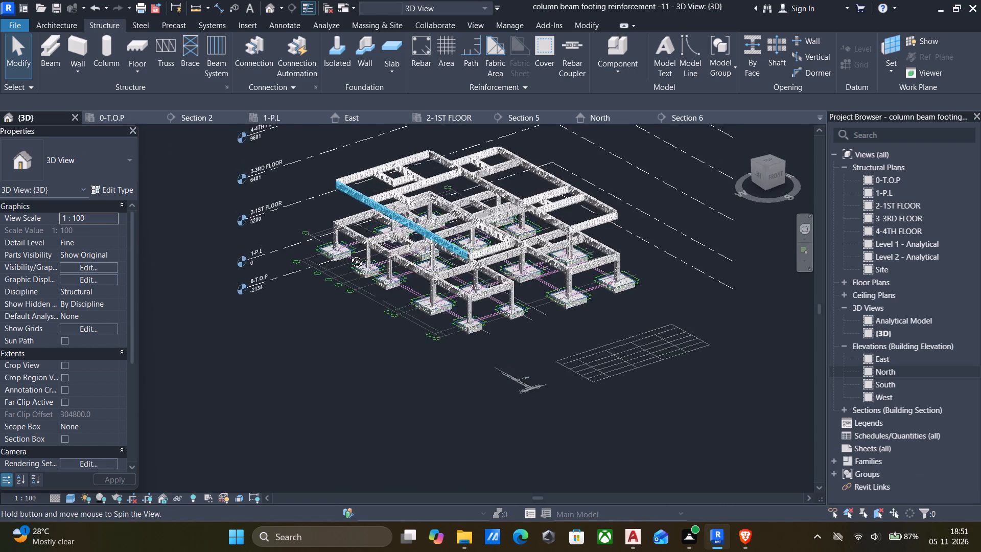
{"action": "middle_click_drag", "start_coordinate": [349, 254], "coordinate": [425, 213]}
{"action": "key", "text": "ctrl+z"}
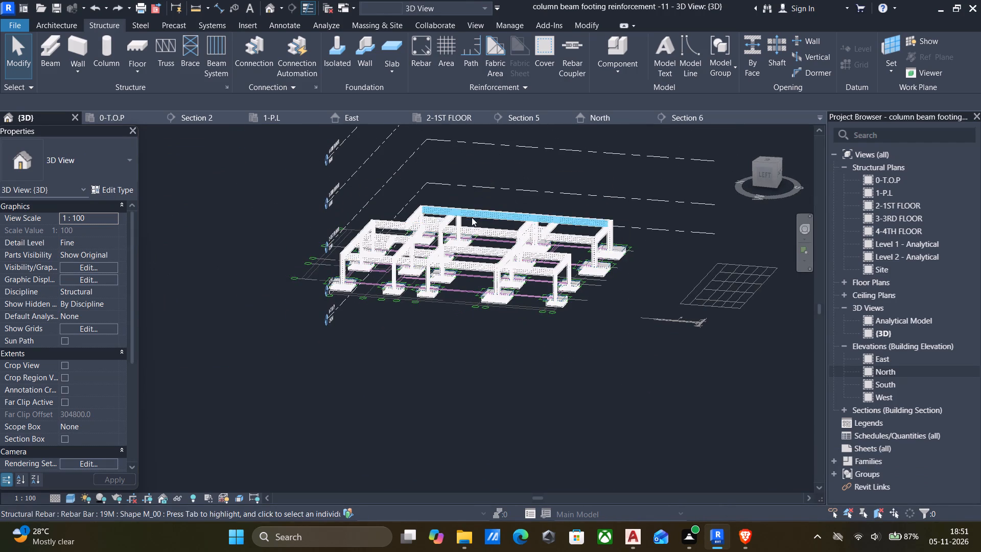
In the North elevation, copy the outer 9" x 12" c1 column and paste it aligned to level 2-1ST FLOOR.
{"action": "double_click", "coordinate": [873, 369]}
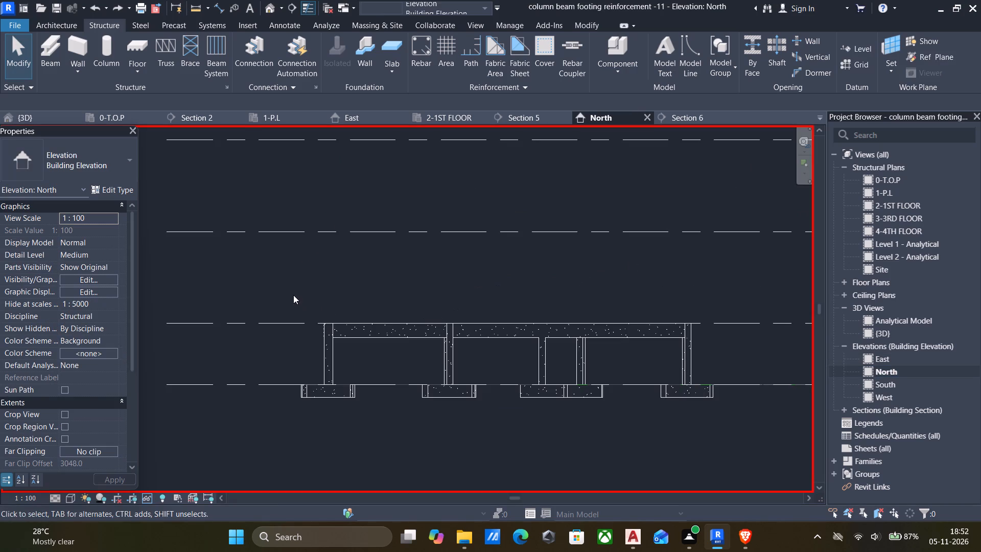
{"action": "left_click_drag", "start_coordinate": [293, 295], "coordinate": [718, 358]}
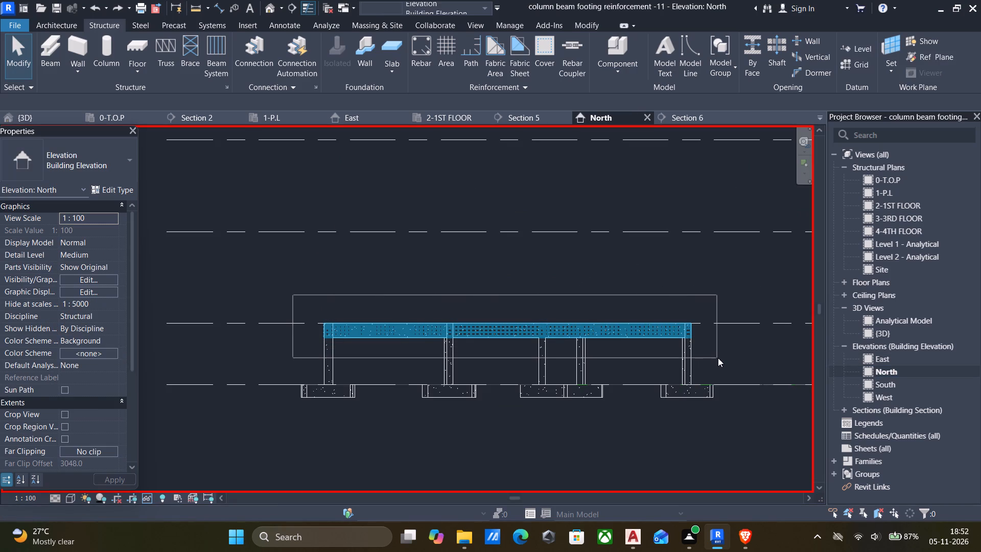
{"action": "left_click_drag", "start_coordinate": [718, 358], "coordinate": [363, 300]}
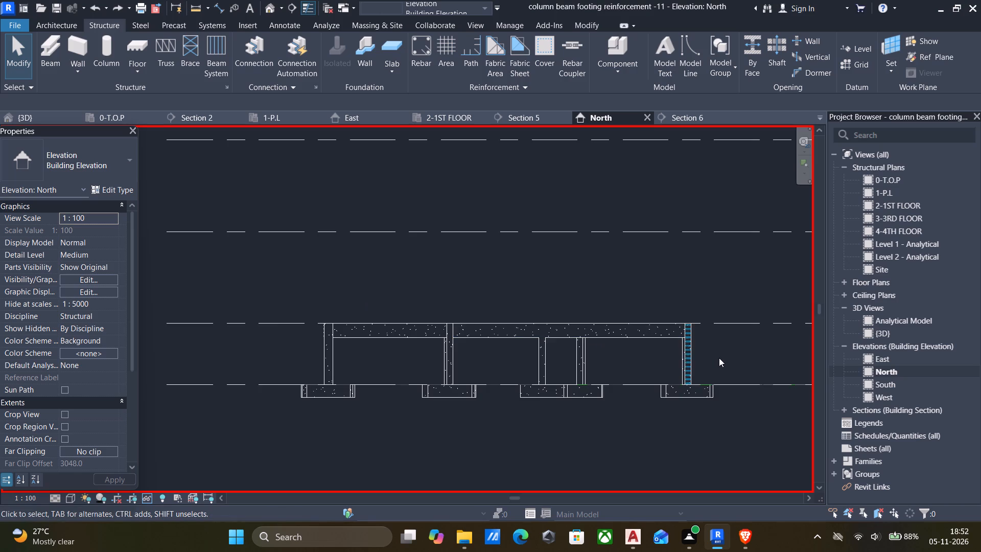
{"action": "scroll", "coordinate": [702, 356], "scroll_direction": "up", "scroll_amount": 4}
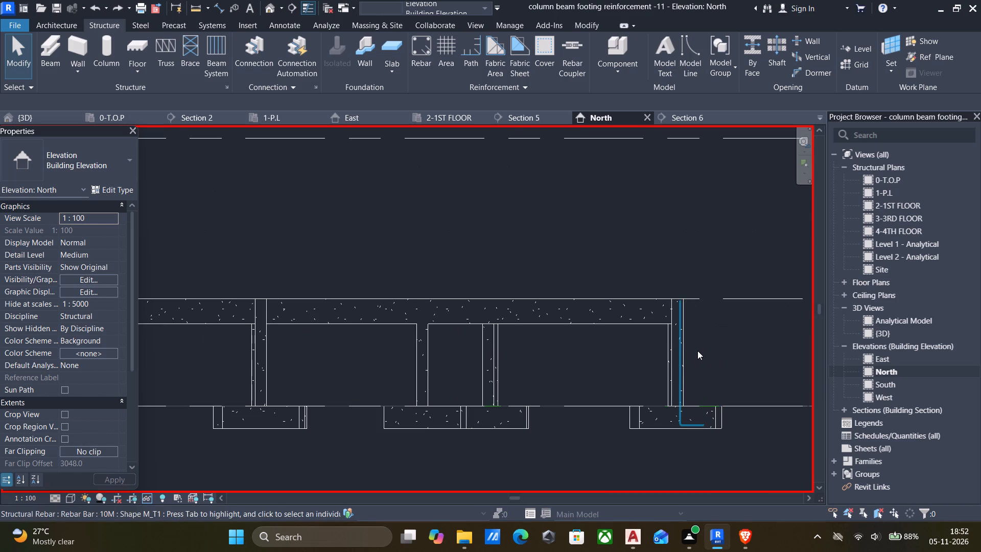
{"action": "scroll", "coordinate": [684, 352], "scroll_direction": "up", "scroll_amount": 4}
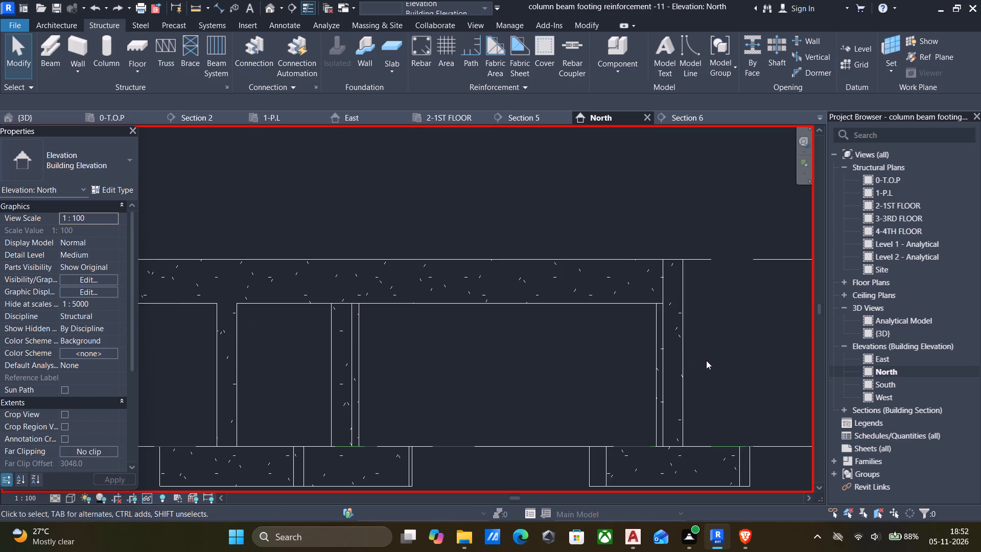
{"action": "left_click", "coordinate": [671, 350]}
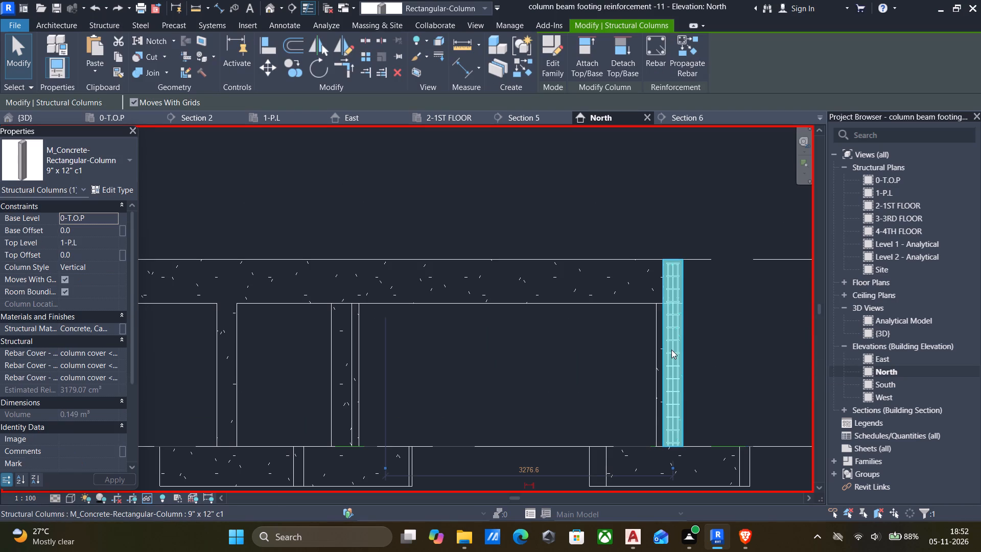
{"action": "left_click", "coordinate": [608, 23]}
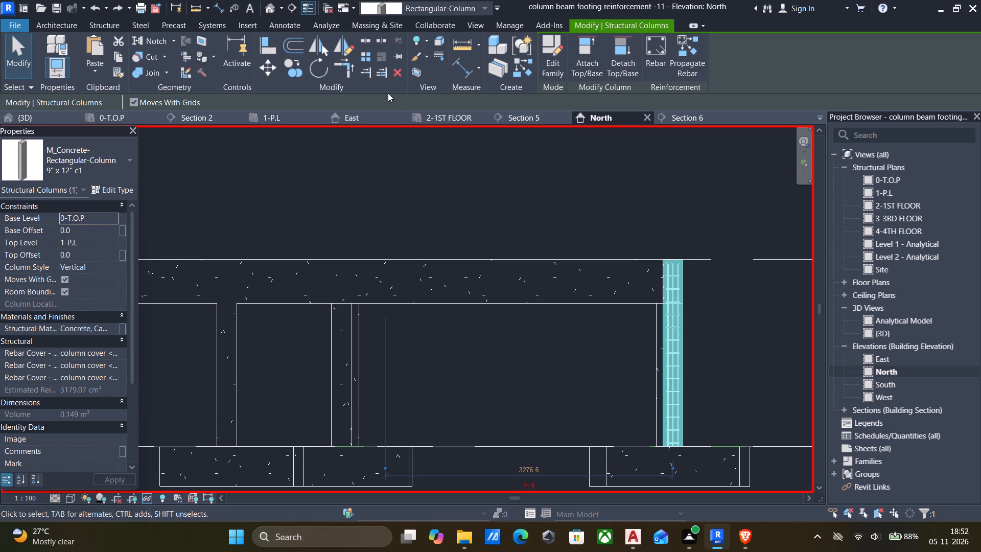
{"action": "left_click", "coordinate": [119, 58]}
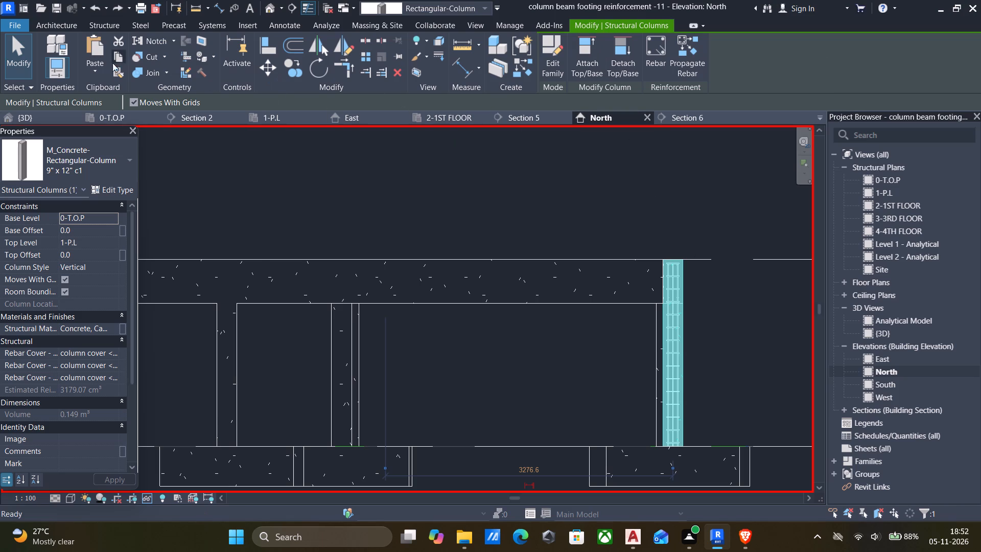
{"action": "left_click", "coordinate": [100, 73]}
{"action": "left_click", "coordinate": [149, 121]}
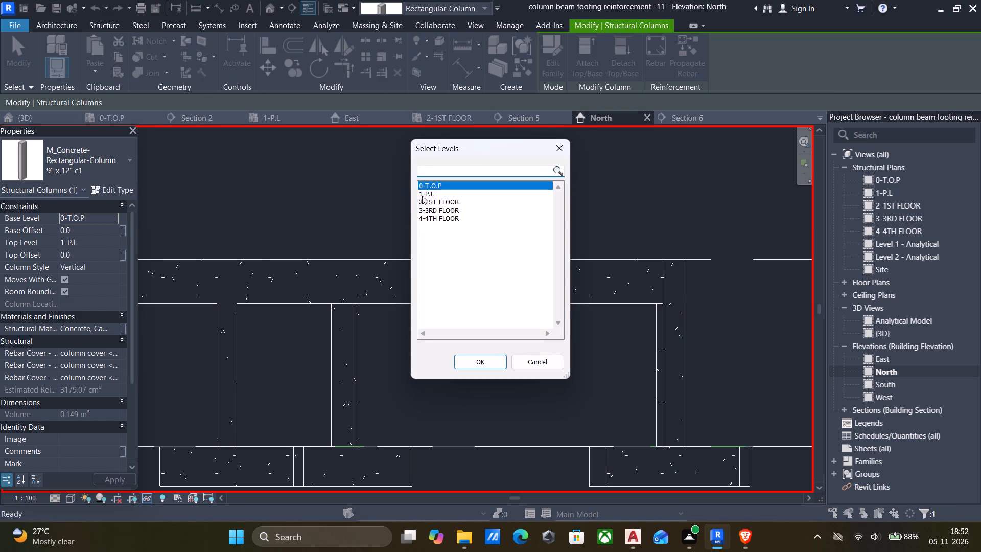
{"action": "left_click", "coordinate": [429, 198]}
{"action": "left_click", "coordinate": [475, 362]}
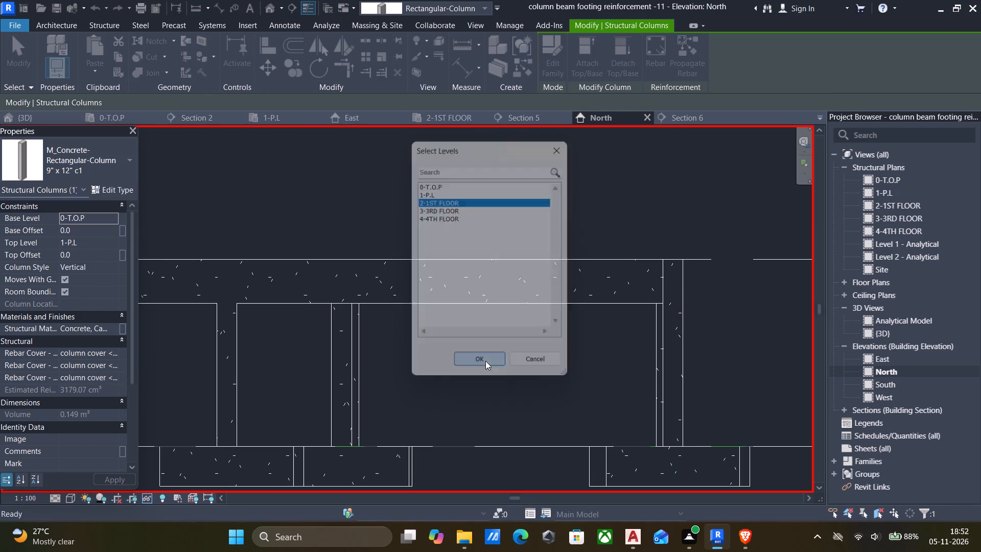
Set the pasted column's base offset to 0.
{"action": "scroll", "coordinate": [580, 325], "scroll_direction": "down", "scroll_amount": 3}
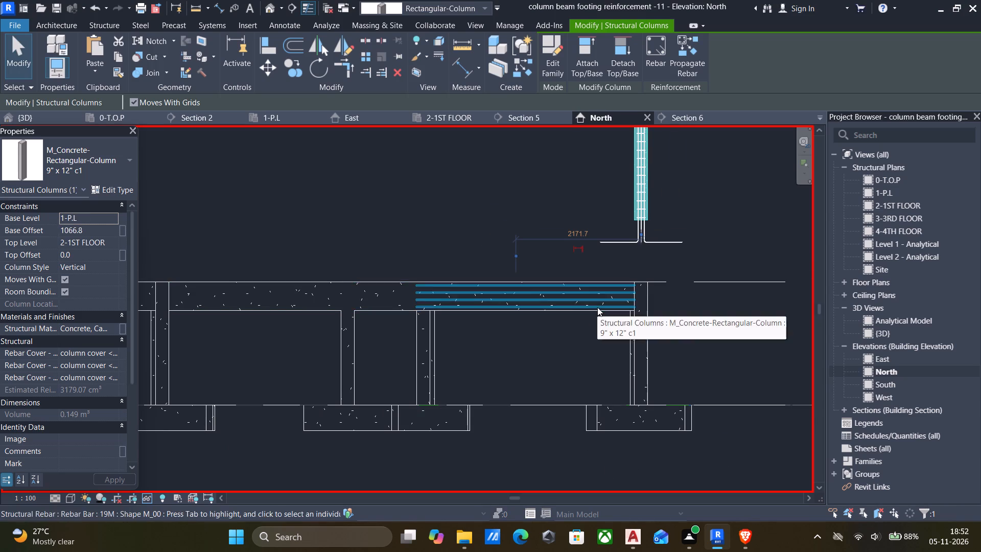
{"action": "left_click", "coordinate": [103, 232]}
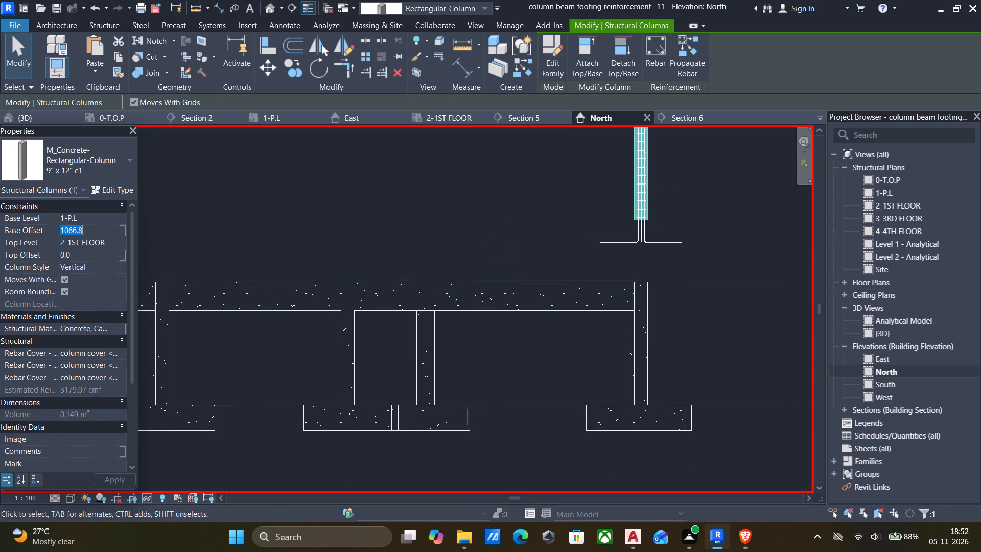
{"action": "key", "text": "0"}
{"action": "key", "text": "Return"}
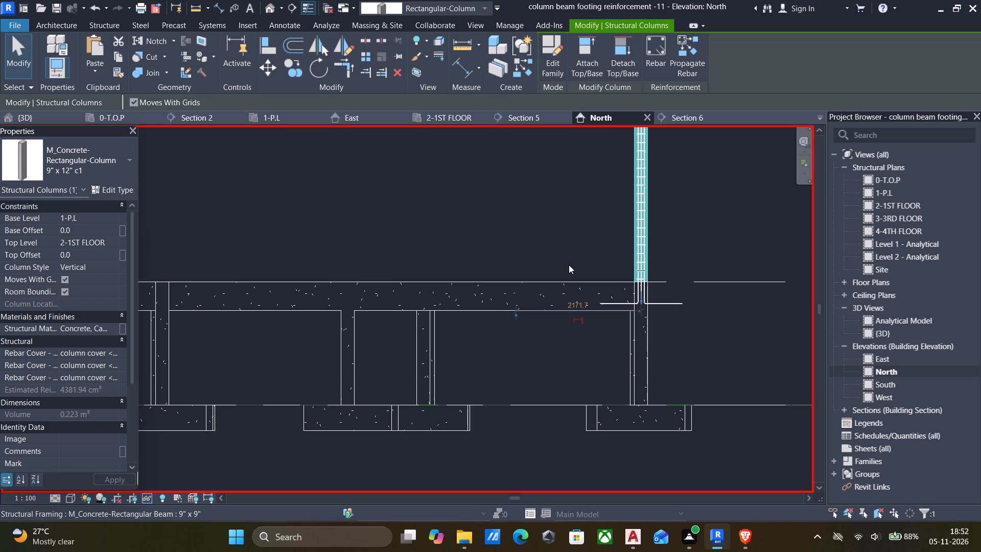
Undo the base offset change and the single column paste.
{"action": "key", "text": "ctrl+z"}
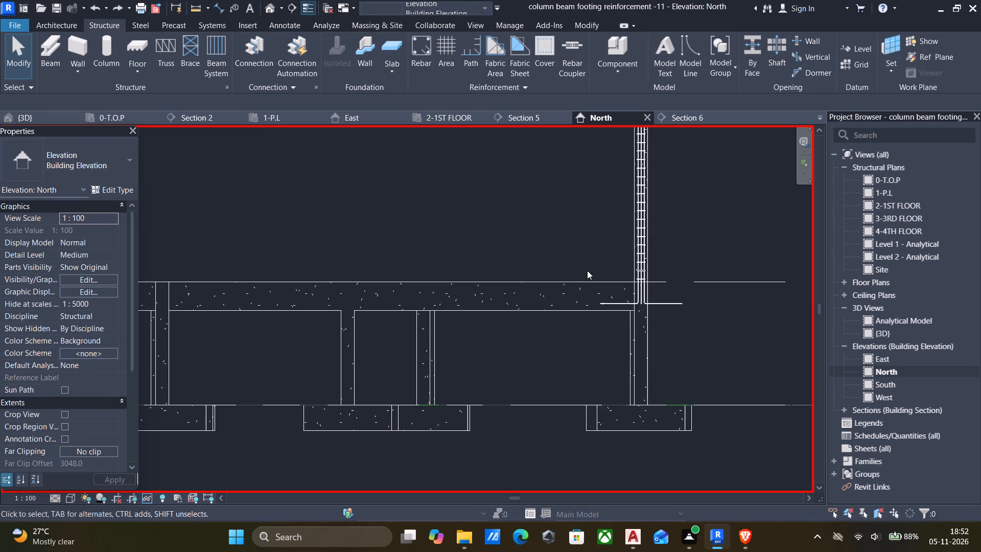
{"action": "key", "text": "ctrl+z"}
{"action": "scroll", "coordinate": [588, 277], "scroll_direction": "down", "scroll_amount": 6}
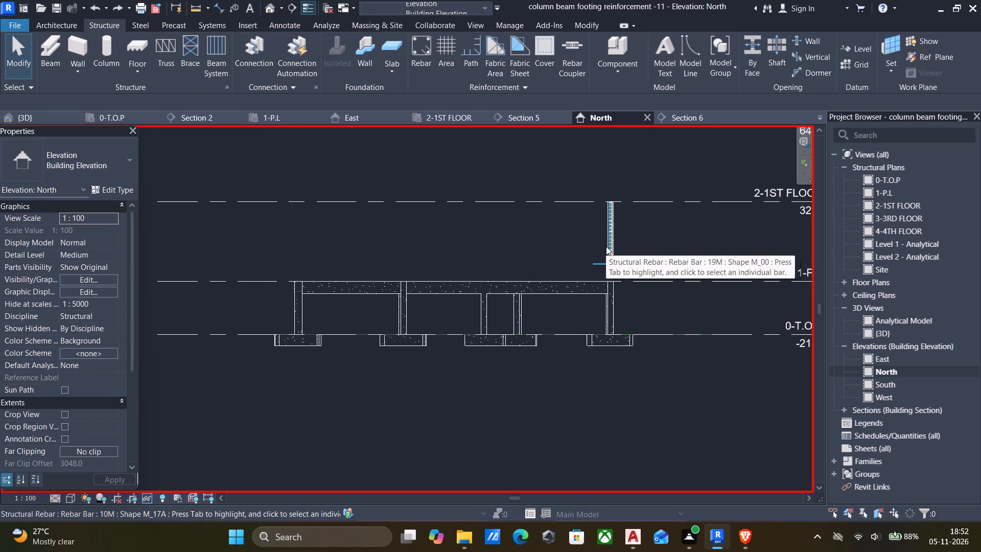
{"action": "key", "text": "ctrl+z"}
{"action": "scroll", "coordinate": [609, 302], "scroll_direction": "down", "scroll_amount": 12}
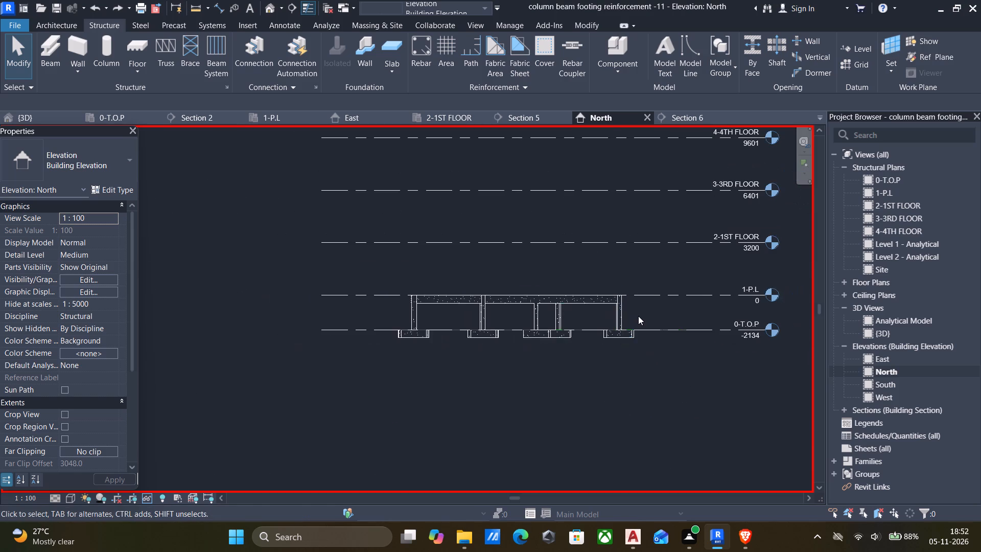
Select all lower columns with their reinforcement in the North elevation and paste copies aligned to level 2-1ST FLOOR.
{"action": "scroll", "coordinate": [638, 314], "scroll_direction": "up", "scroll_amount": 4}
{"action": "left_click_drag", "start_coordinate": [638, 313], "coordinate": [188, 311]}
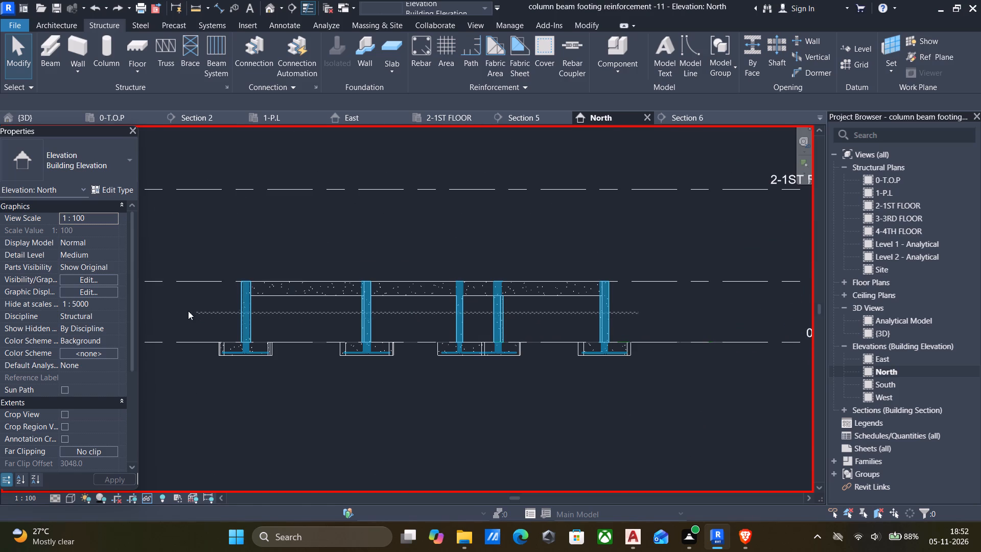
{"action": "left_click_drag", "start_coordinate": [188, 311], "coordinate": [184, 310]}
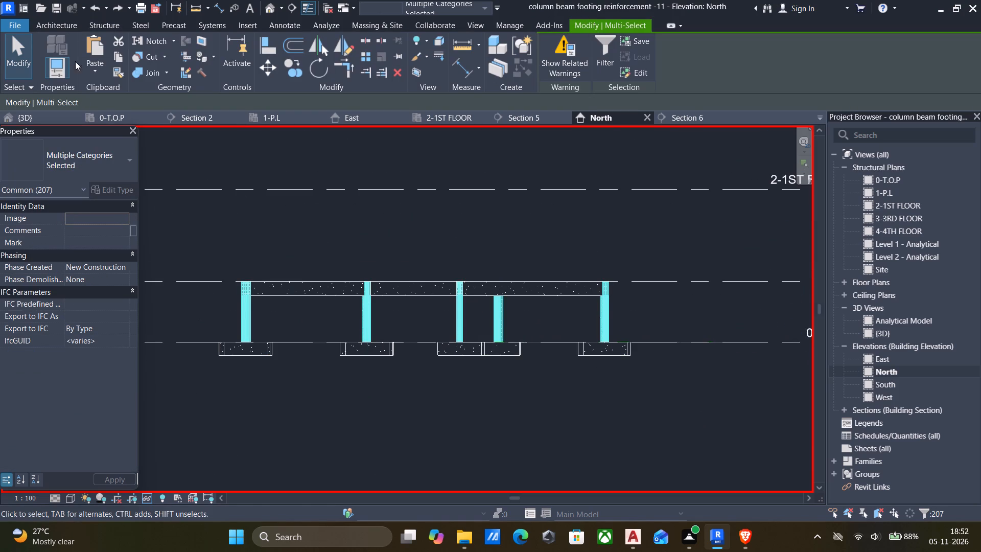
{"action": "left_click", "coordinate": [118, 58]}
{"action": "left_click", "coordinate": [97, 69]}
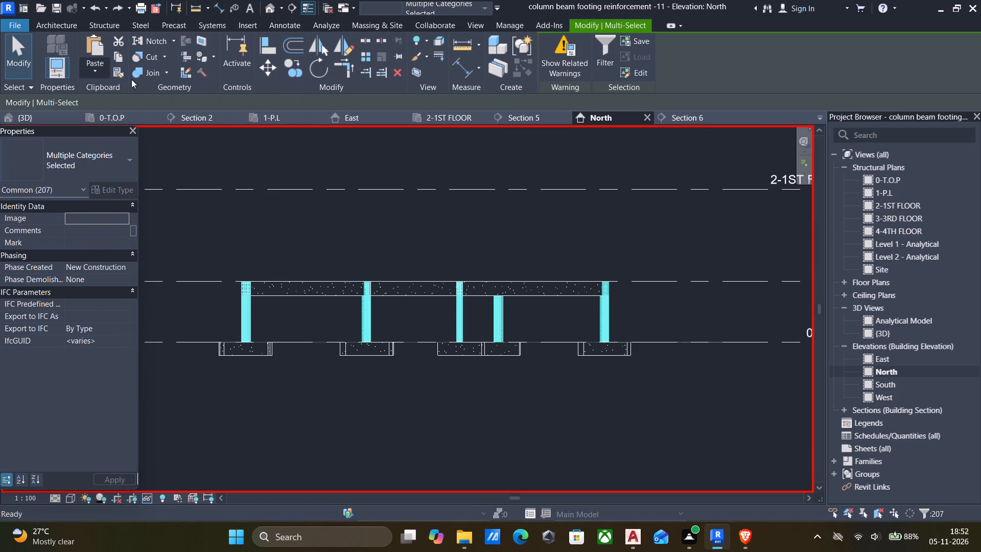
{"action": "left_click", "coordinate": [136, 114]}
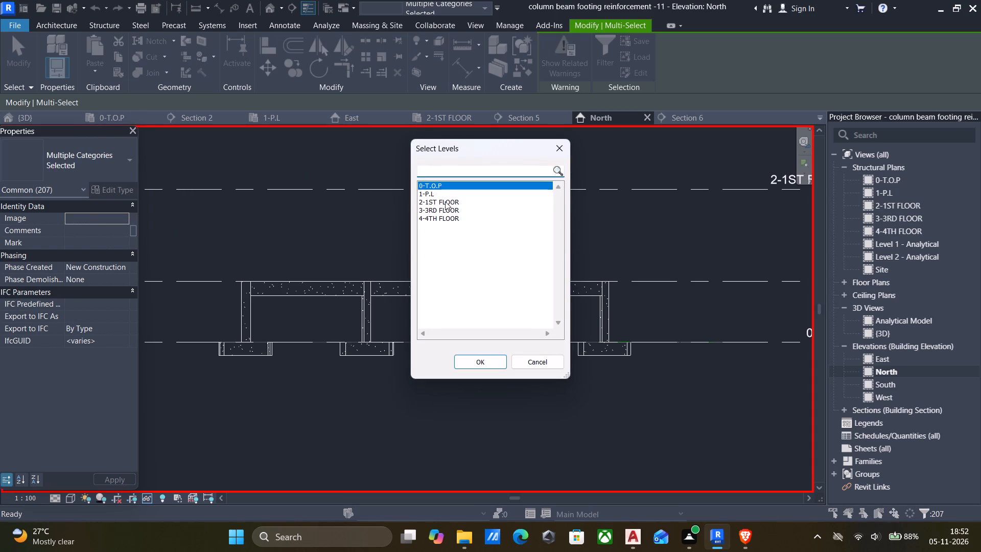
{"action": "left_click", "coordinate": [445, 201]}
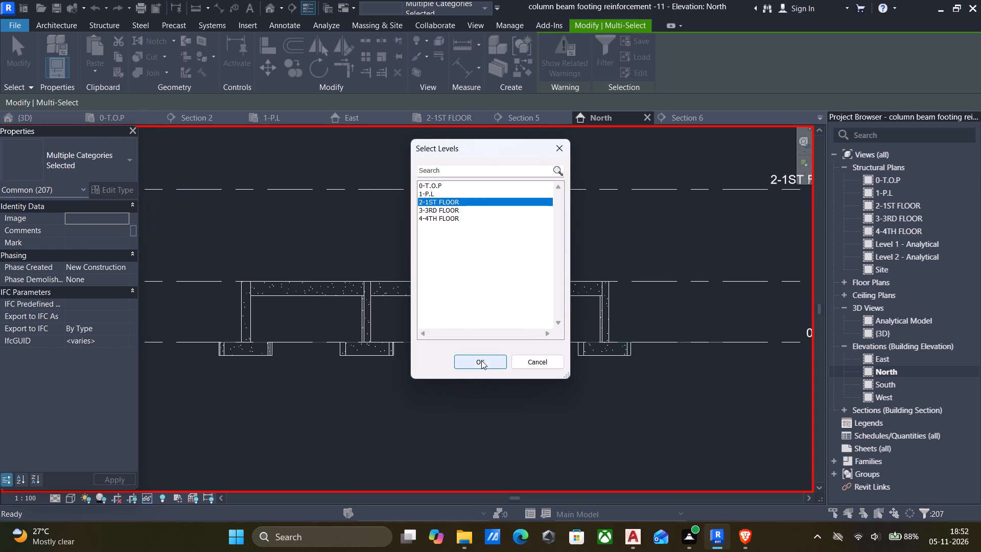
{"action": "left_click", "coordinate": [481, 360]}
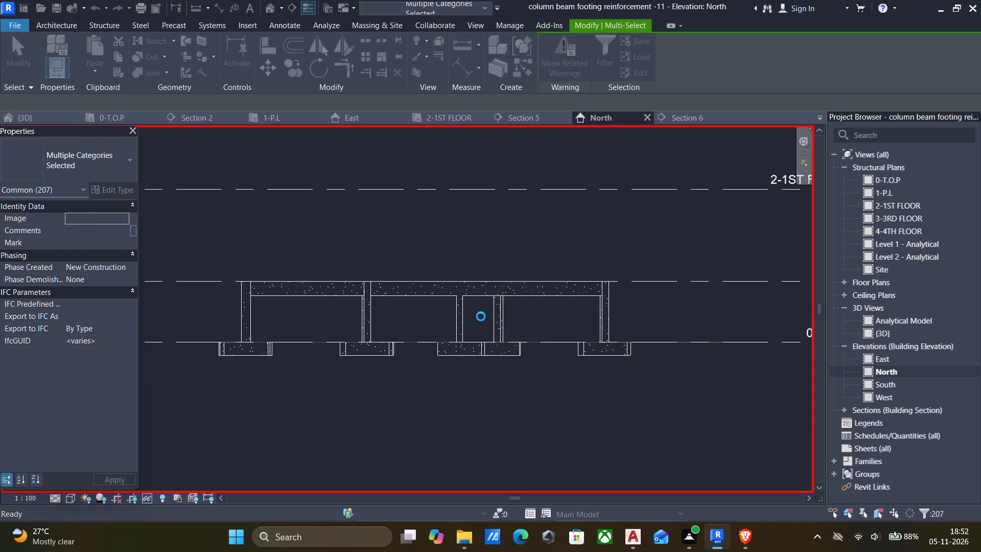
{"action": "scroll", "coordinate": [481, 316], "scroll_direction": "down", "scroll_amount": 2}
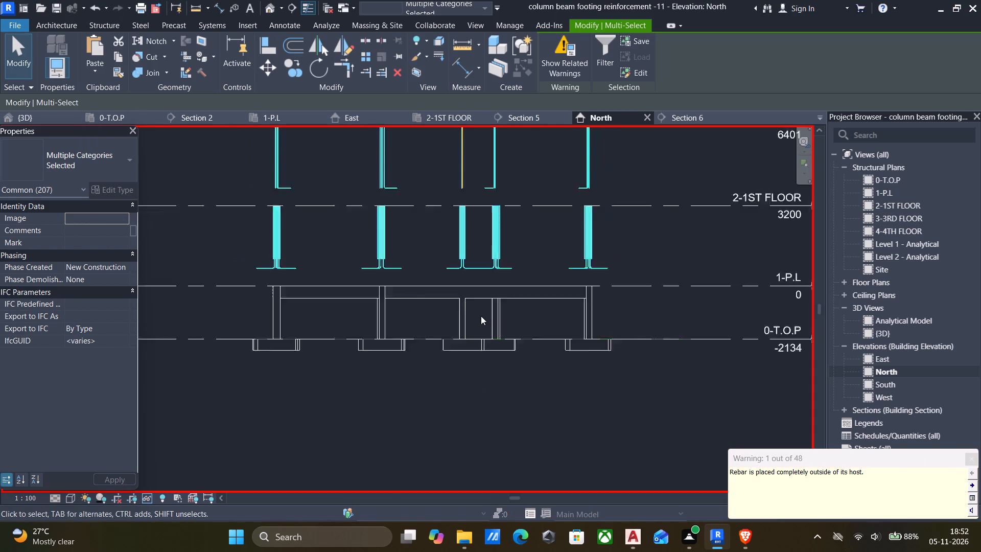
{"action": "scroll", "coordinate": [481, 316], "scroll_direction": "down", "scroll_amount": 3}
{"action": "middle_click_drag", "start_coordinate": [480, 316], "coordinate": [479, 350]}
{"action": "scroll", "coordinate": [464, 285], "scroll_direction": "up", "scroll_amount": 4}
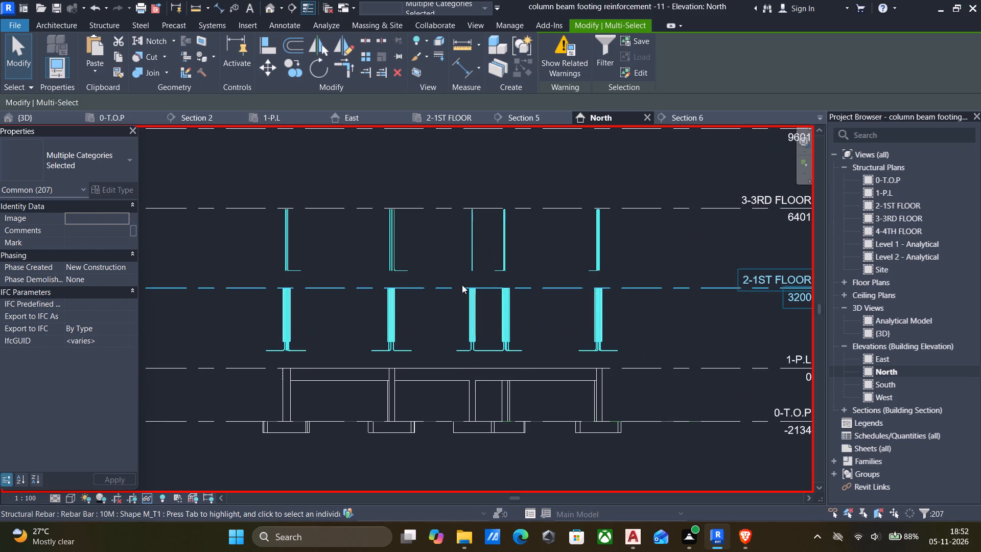
{"action": "key", "text": "Escape"}
Delete the L-shaped vertical bars projecting below all the pasted columns between 1-P.L and 2-1ST FLOOR.
{"action": "scroll", "coordinate": [591, 343], "scroll_direction": "up", "scroll_amount": 5}
{"action": "left_click_drag", "start_coordinate": [669, 359], "coordinate": [594, 361]}
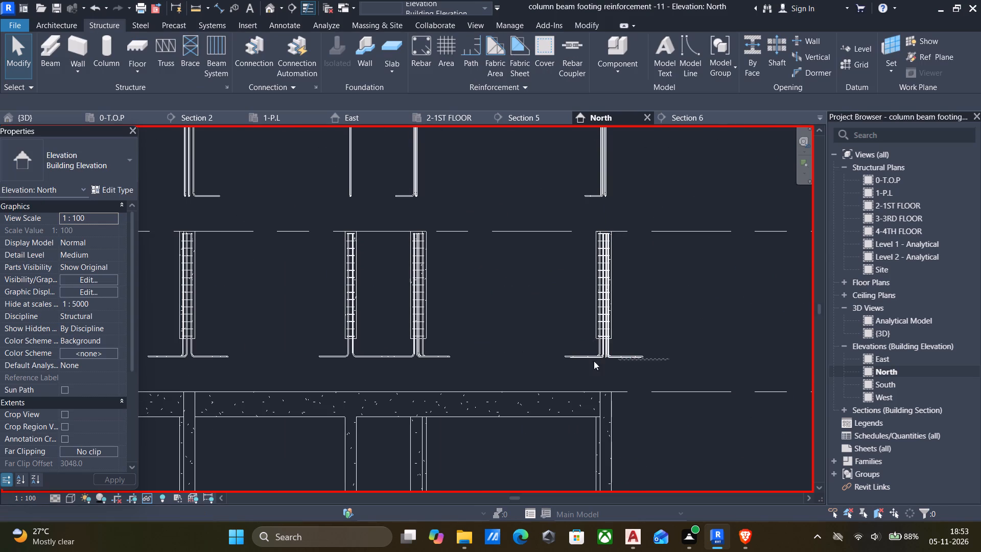
{"action": "left_click_drag", "start_coordinate": [594, 361], "coordinate": [270, 350]}
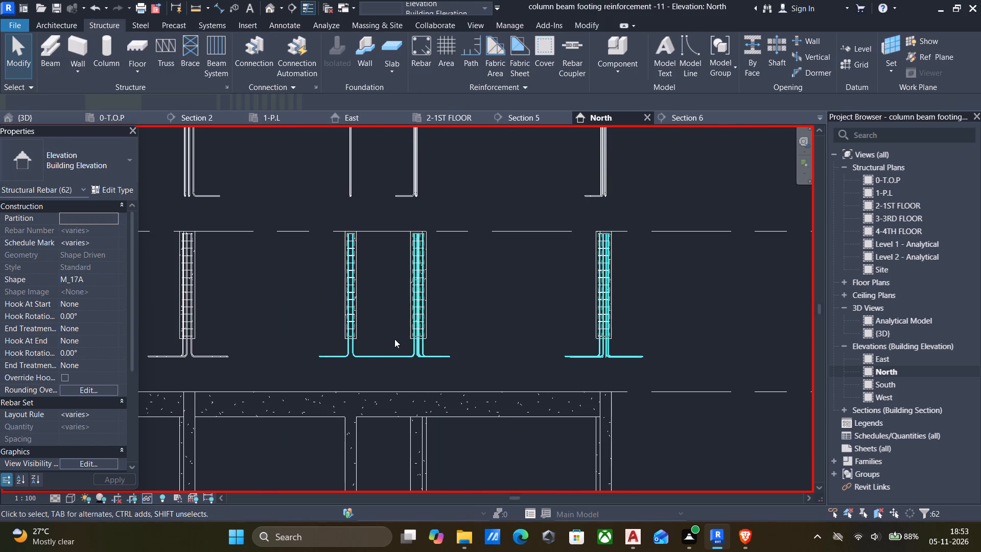
{"action": "scroll", "coordinate": [393, 339], "scroll_direction": "down", "scroll_amount": 6}
{"action": "middle_click_drag", "start_coordinate": [392, 340], "coordinate": [485, 332]}
{"action": "scroll", "coordinate": [401, 337], "scroll_direction": "up", "scroll_amount": 4}
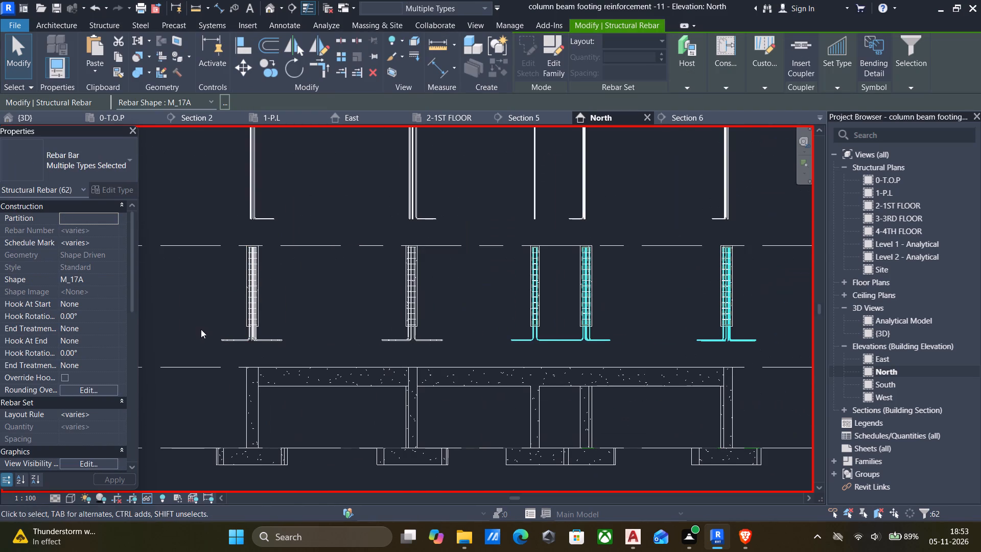
{"action": "left_click", "coordinate": [752, 354]}
{"action": "left_click_drag", "start_coordinate": [774, 354], "coordinate": [706, 353]}
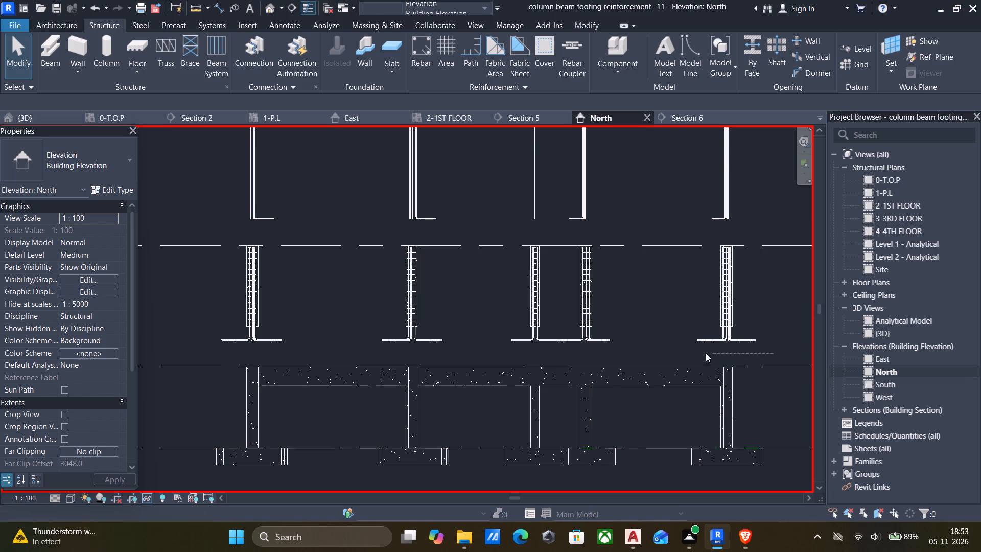
{"action": "left_click_drag", "start_coordinate": [706, 353], "coordinate": [195, 337]}
{"action": "key", "text": "Delete"}
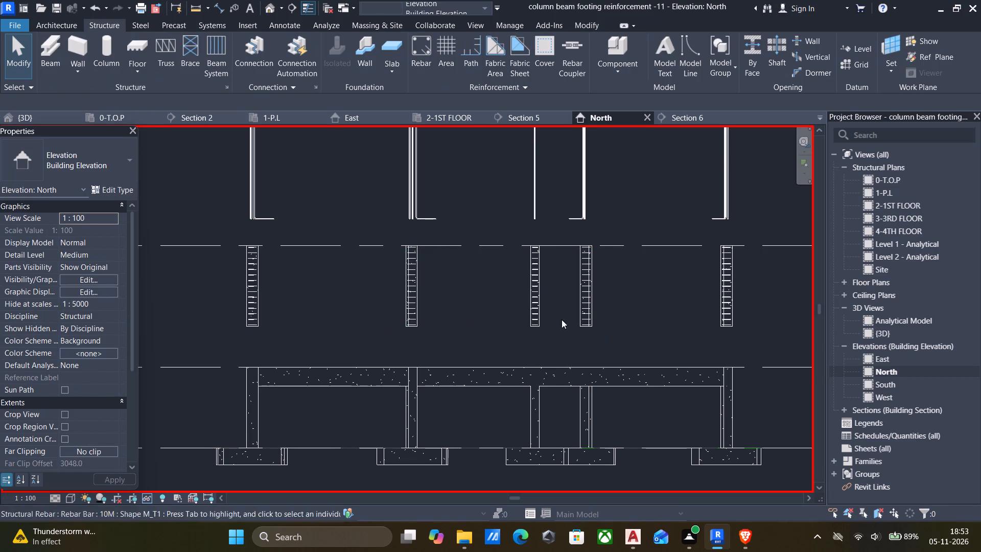
Delete the stirrup sets inside the two closely spaced pasted columns, plus the overlapping 9" x 12" c1 column in one of them.
{"action": "scroll", "coordinate": [573, 312], "scroll_direction": "up", "scroll_amount": 4}
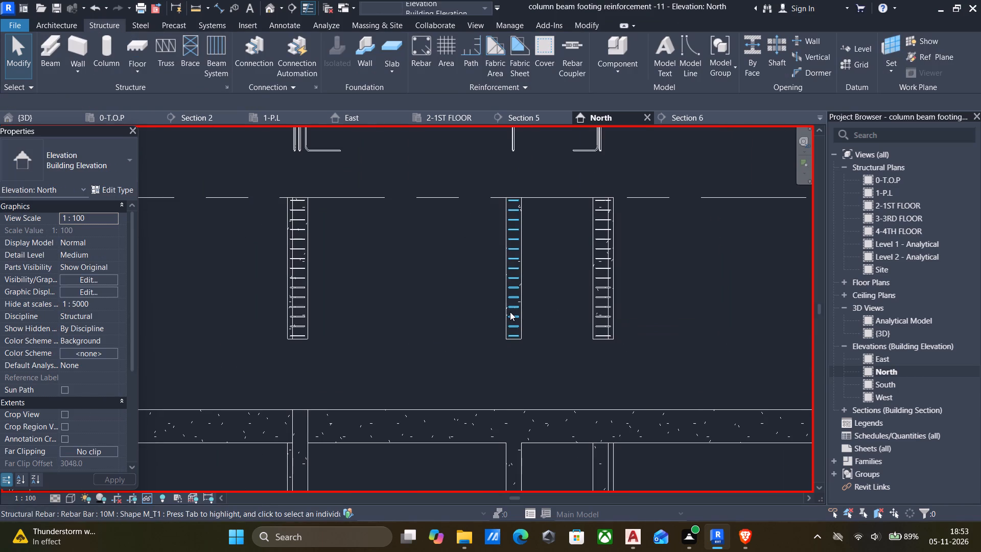
{"action": "left_click", "coordinate": [511, 312]}
{"action": "key", "text": "Delete"}
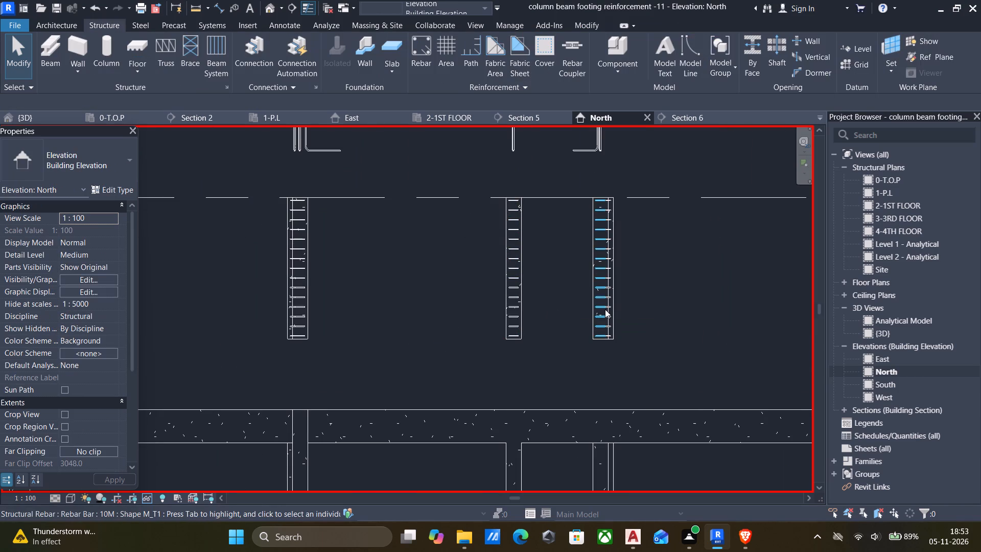
{"action": "left_click", "coordinate": [605, 309]}
{"action": "key", "text": "Delete"}
{"action": "scroll", "coordinate": [607, 309], "scroll_direction": "up", "scroll_amount": 8}
{"action": "left_click", "coordinate": [610, 314]}
{"action": "key", "text": "Delete"}
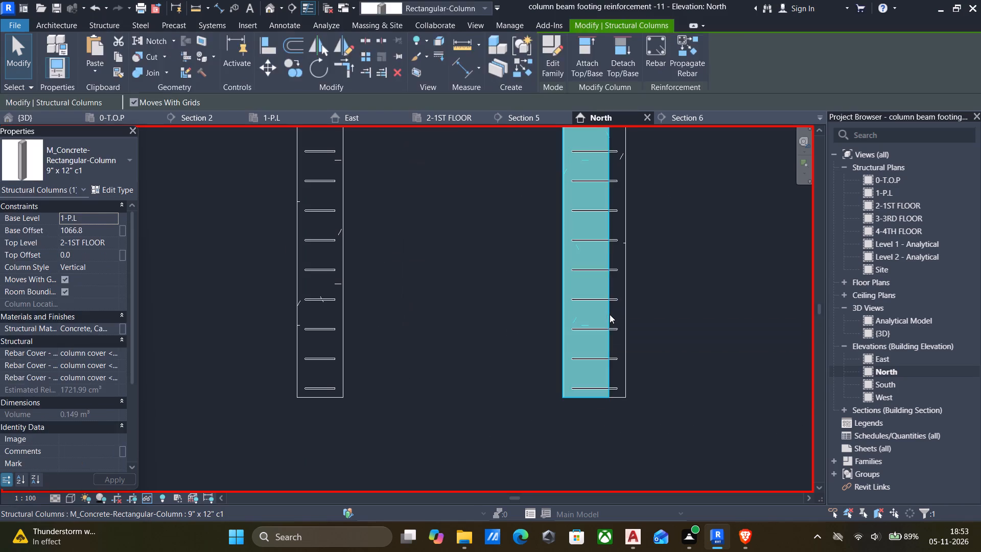
{"action": "left_click", "coordinate": [605, 328]}
{"action": "key", "text": "Delete"}
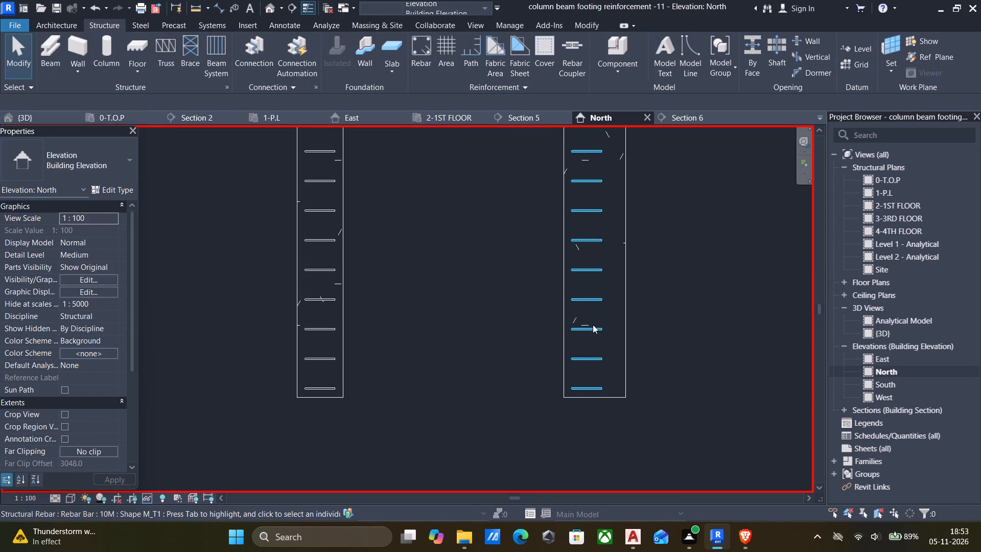
{"action": "left_click", "coordinate": [593, 325]}
{"action": "key", "text": "Delete"}
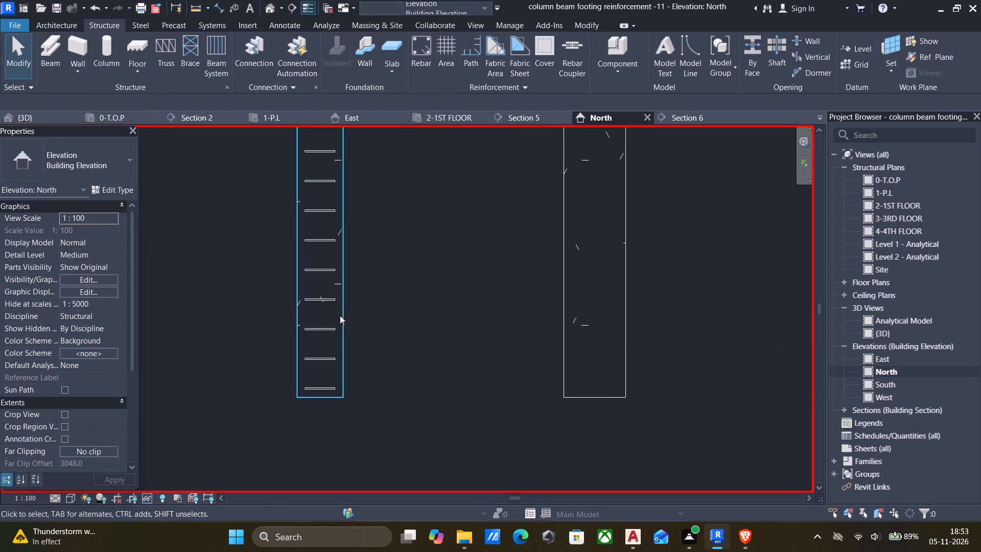
{"action": "left_click", "coordinate": [321, 326]}
{"action": "key", "text": "Delete"}
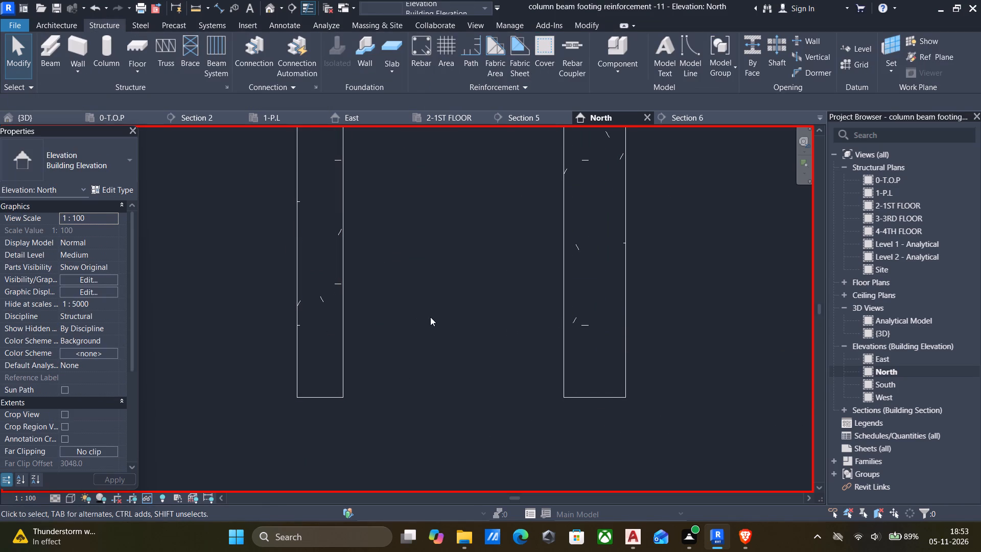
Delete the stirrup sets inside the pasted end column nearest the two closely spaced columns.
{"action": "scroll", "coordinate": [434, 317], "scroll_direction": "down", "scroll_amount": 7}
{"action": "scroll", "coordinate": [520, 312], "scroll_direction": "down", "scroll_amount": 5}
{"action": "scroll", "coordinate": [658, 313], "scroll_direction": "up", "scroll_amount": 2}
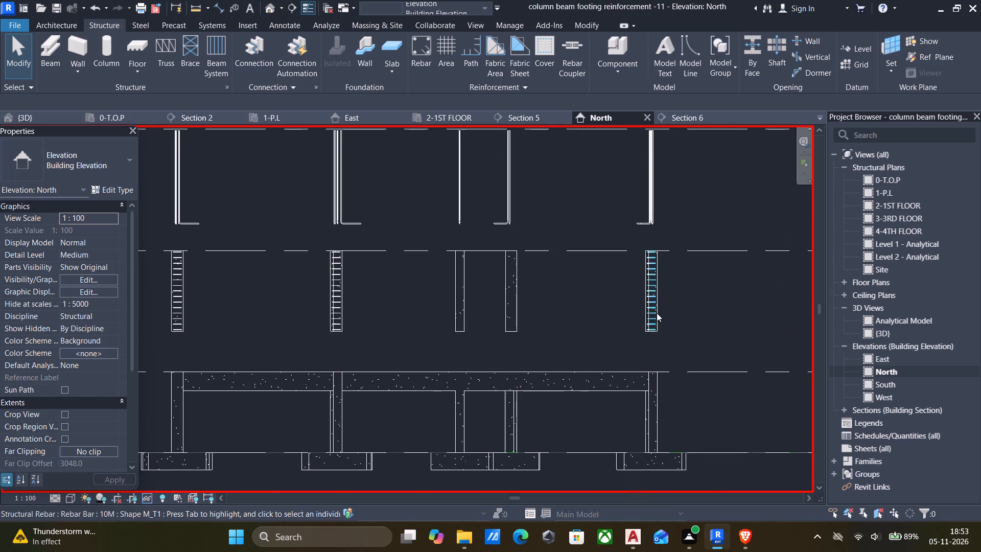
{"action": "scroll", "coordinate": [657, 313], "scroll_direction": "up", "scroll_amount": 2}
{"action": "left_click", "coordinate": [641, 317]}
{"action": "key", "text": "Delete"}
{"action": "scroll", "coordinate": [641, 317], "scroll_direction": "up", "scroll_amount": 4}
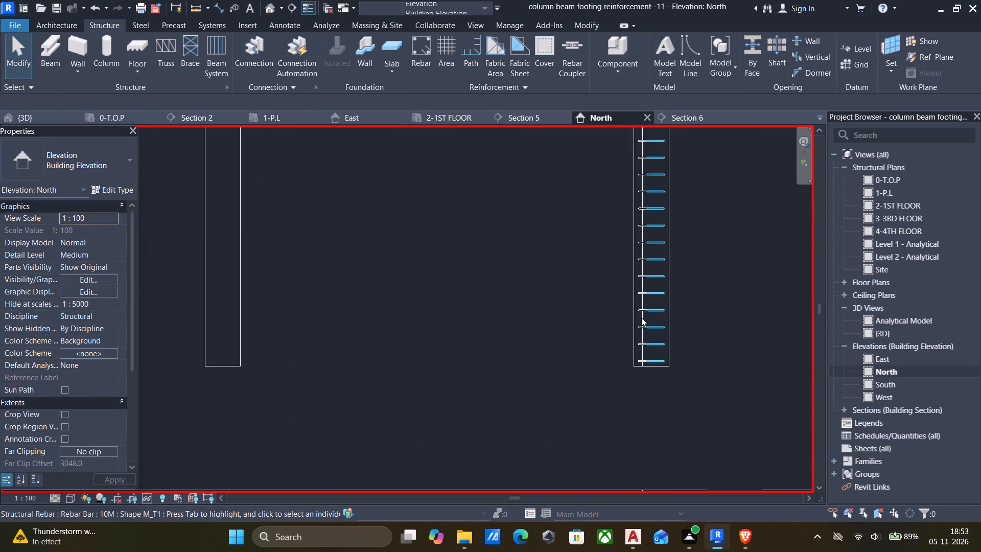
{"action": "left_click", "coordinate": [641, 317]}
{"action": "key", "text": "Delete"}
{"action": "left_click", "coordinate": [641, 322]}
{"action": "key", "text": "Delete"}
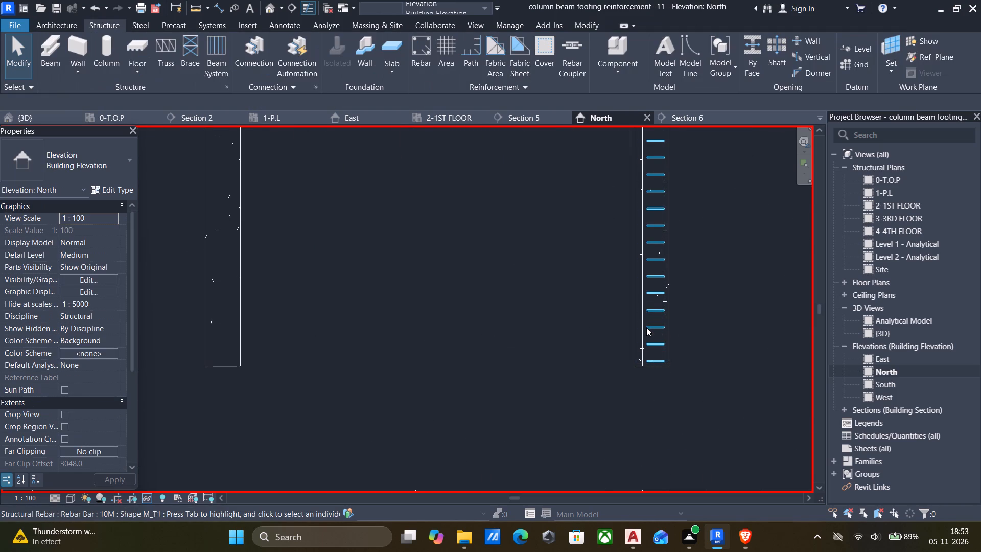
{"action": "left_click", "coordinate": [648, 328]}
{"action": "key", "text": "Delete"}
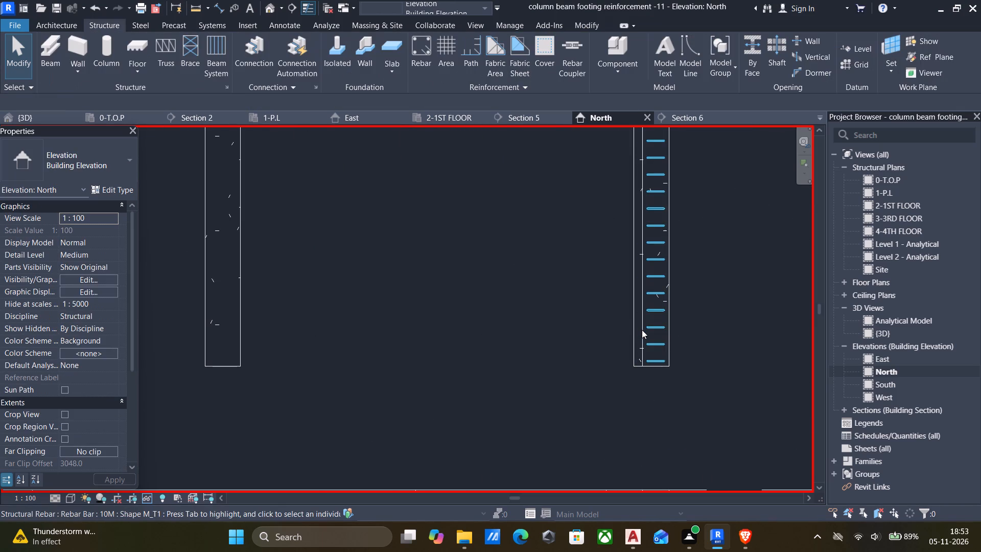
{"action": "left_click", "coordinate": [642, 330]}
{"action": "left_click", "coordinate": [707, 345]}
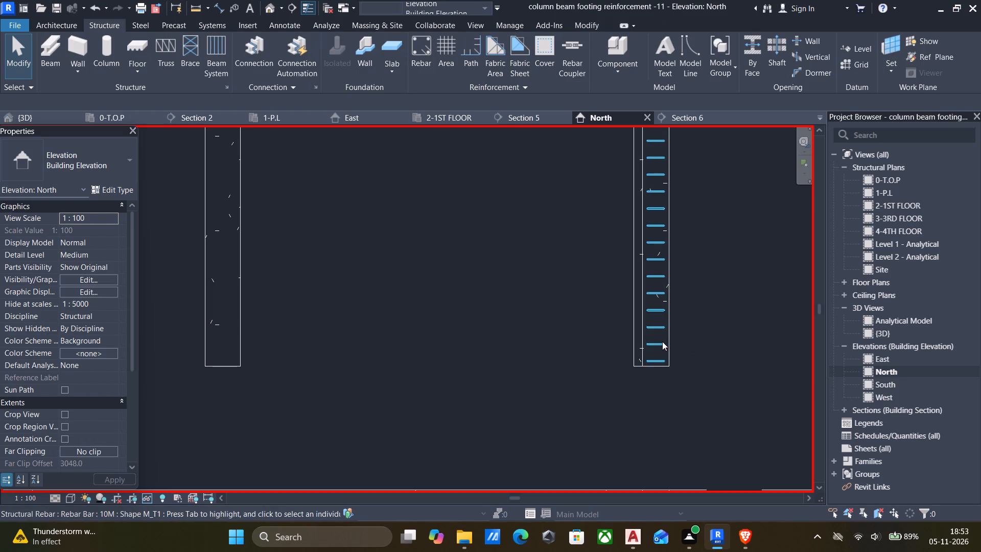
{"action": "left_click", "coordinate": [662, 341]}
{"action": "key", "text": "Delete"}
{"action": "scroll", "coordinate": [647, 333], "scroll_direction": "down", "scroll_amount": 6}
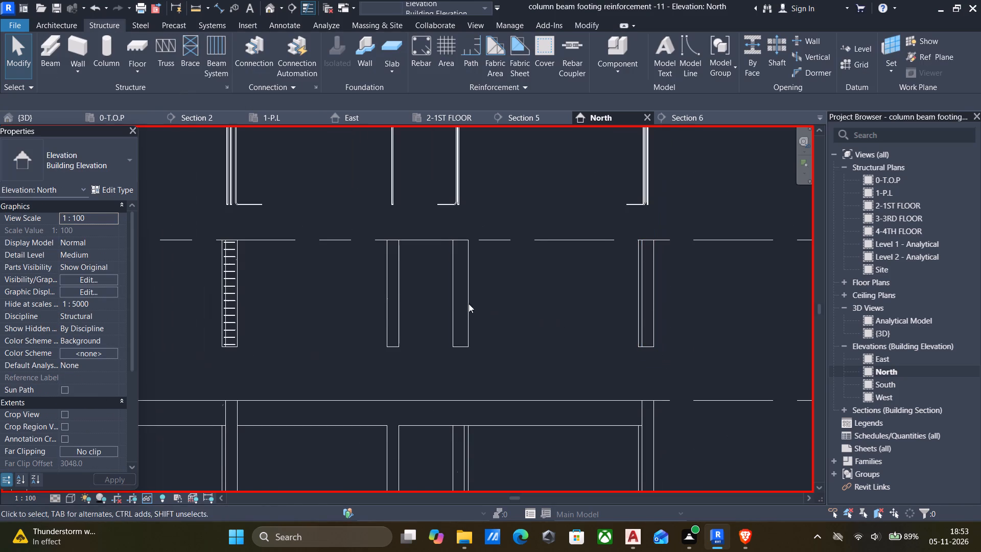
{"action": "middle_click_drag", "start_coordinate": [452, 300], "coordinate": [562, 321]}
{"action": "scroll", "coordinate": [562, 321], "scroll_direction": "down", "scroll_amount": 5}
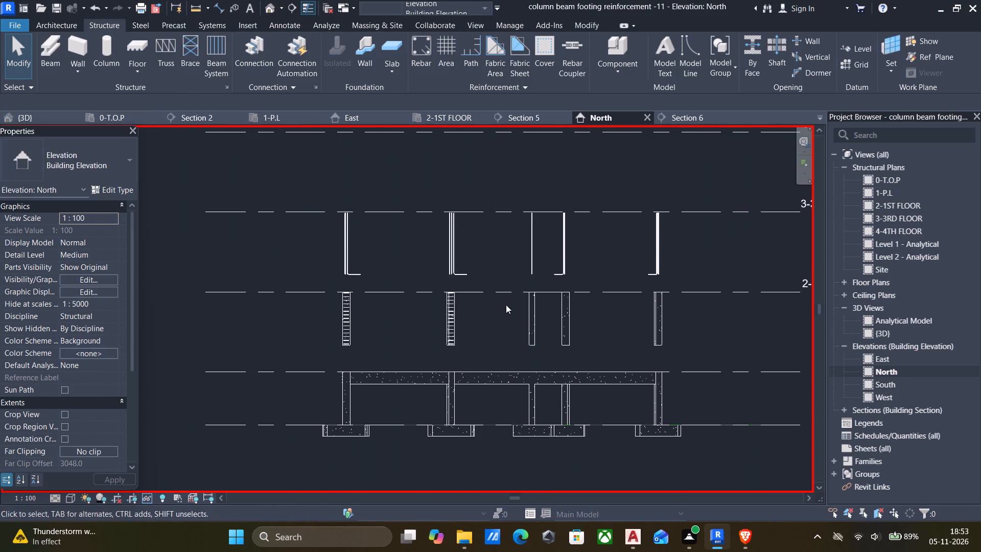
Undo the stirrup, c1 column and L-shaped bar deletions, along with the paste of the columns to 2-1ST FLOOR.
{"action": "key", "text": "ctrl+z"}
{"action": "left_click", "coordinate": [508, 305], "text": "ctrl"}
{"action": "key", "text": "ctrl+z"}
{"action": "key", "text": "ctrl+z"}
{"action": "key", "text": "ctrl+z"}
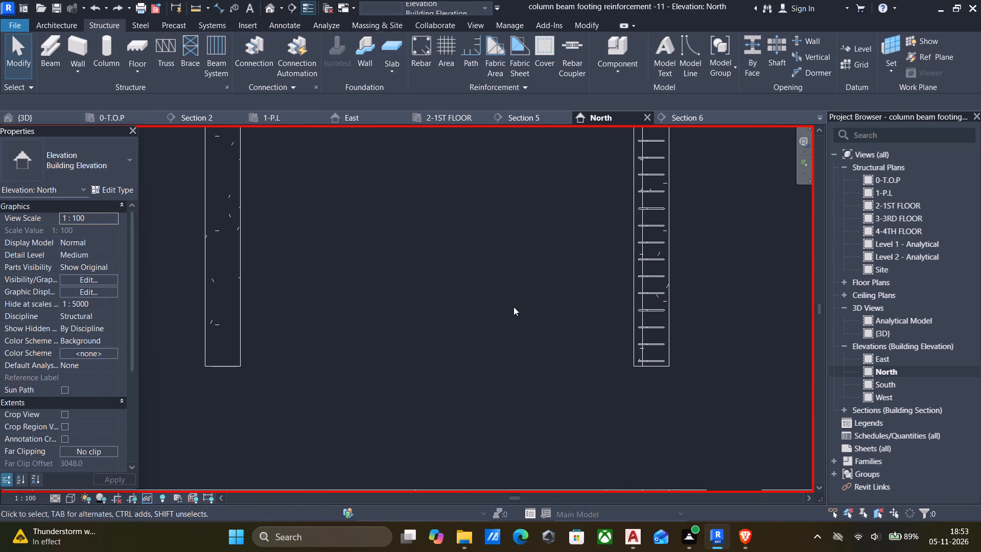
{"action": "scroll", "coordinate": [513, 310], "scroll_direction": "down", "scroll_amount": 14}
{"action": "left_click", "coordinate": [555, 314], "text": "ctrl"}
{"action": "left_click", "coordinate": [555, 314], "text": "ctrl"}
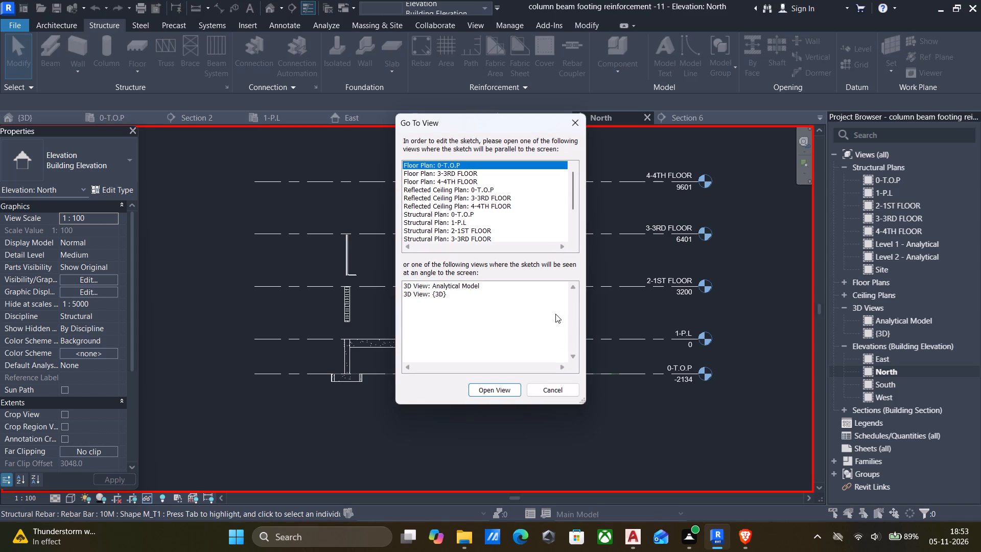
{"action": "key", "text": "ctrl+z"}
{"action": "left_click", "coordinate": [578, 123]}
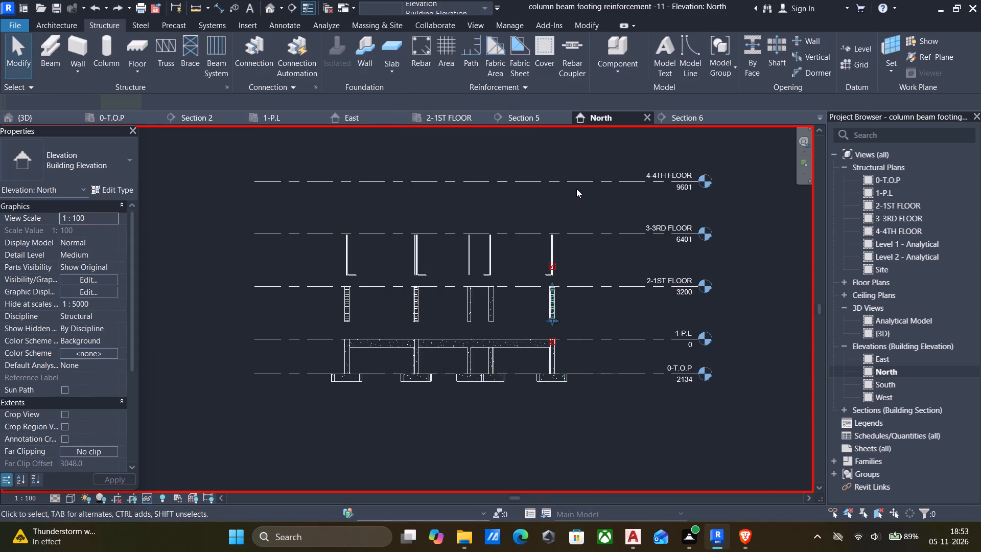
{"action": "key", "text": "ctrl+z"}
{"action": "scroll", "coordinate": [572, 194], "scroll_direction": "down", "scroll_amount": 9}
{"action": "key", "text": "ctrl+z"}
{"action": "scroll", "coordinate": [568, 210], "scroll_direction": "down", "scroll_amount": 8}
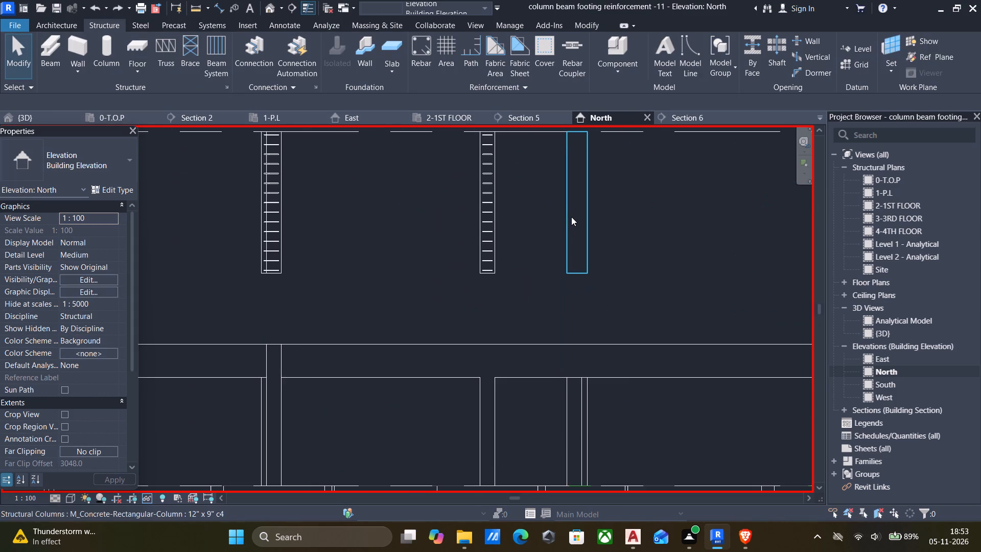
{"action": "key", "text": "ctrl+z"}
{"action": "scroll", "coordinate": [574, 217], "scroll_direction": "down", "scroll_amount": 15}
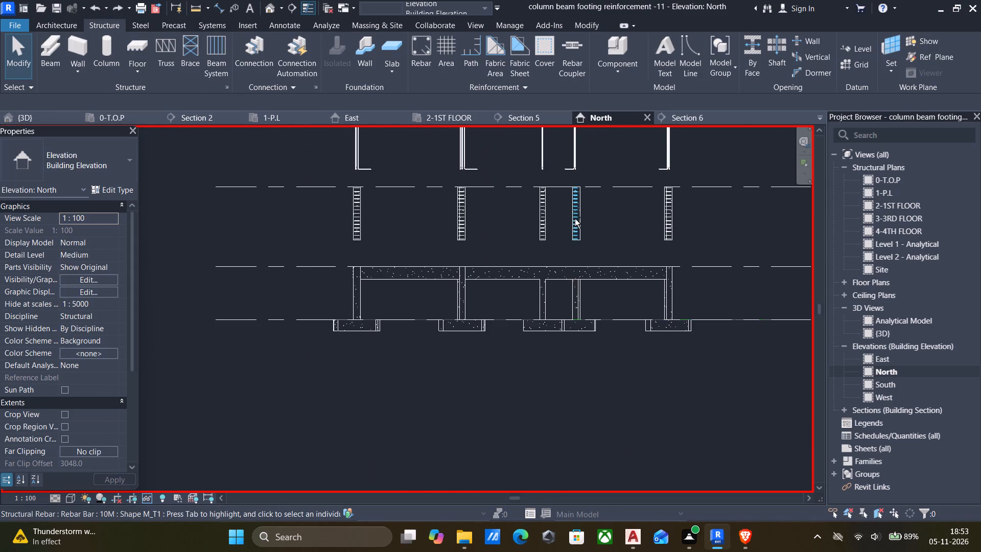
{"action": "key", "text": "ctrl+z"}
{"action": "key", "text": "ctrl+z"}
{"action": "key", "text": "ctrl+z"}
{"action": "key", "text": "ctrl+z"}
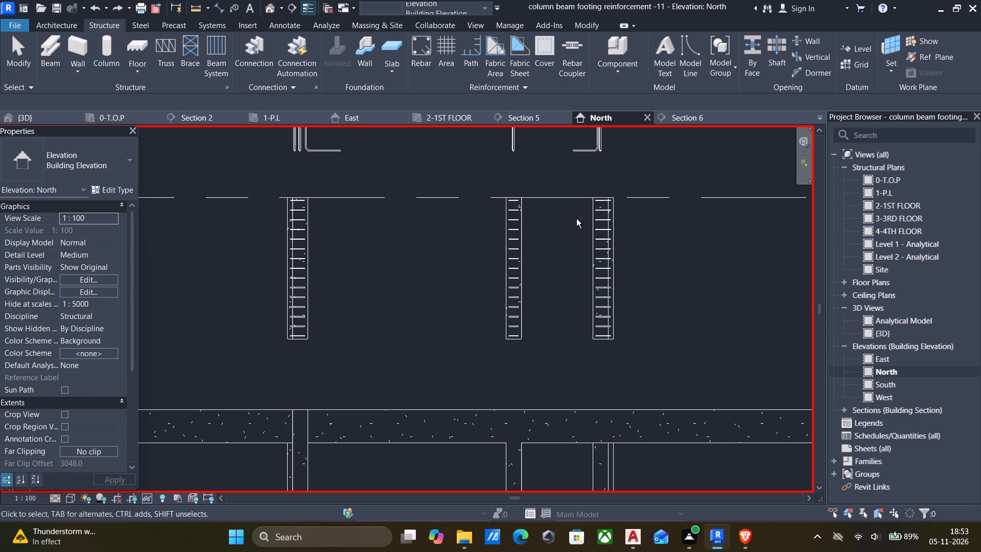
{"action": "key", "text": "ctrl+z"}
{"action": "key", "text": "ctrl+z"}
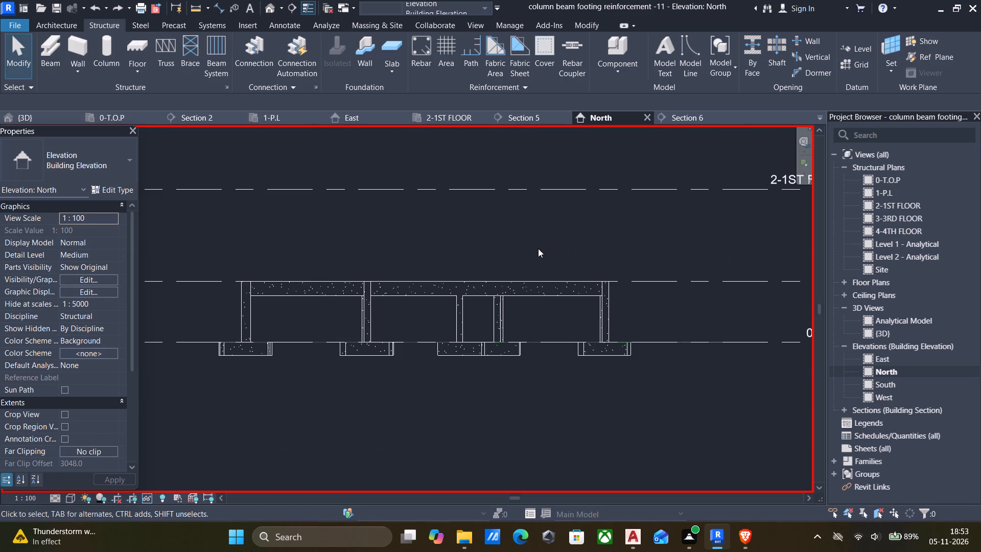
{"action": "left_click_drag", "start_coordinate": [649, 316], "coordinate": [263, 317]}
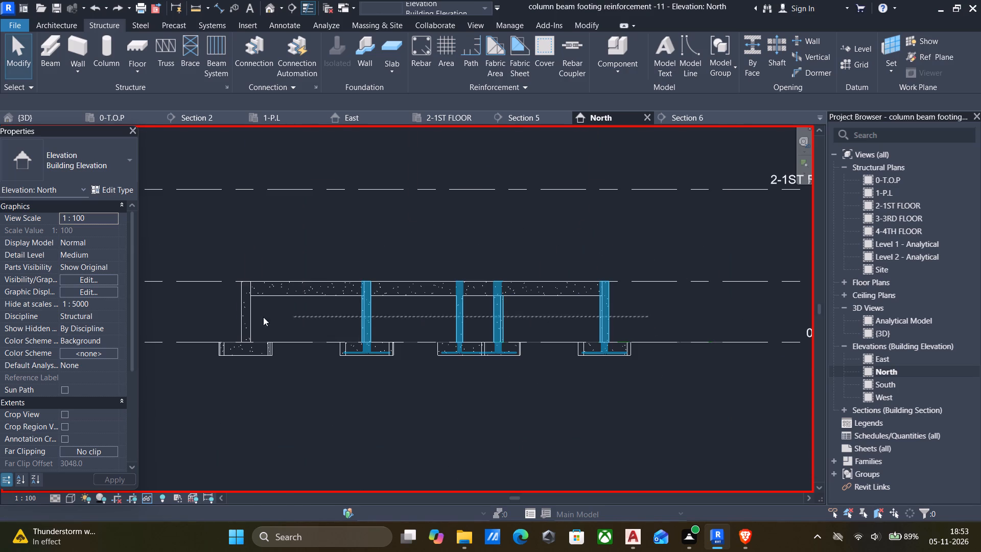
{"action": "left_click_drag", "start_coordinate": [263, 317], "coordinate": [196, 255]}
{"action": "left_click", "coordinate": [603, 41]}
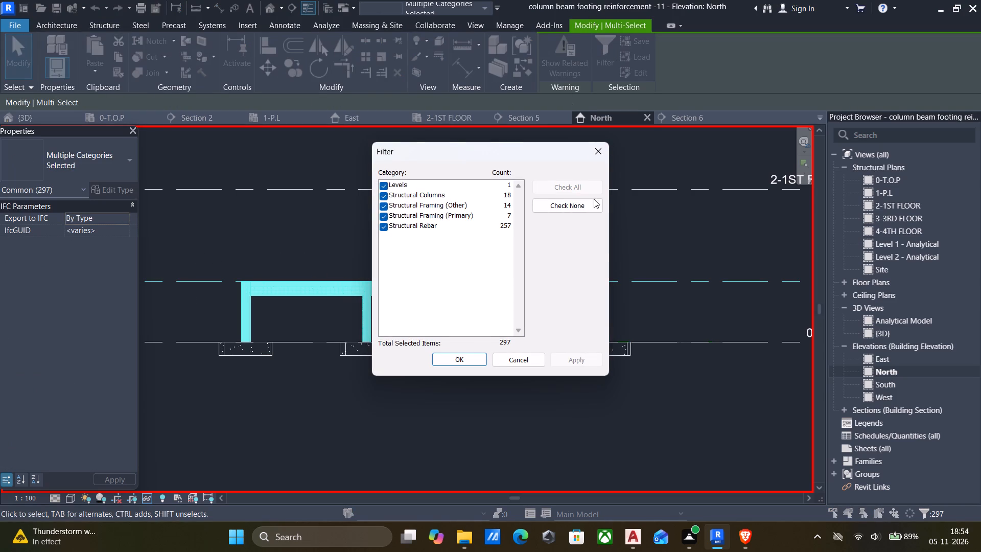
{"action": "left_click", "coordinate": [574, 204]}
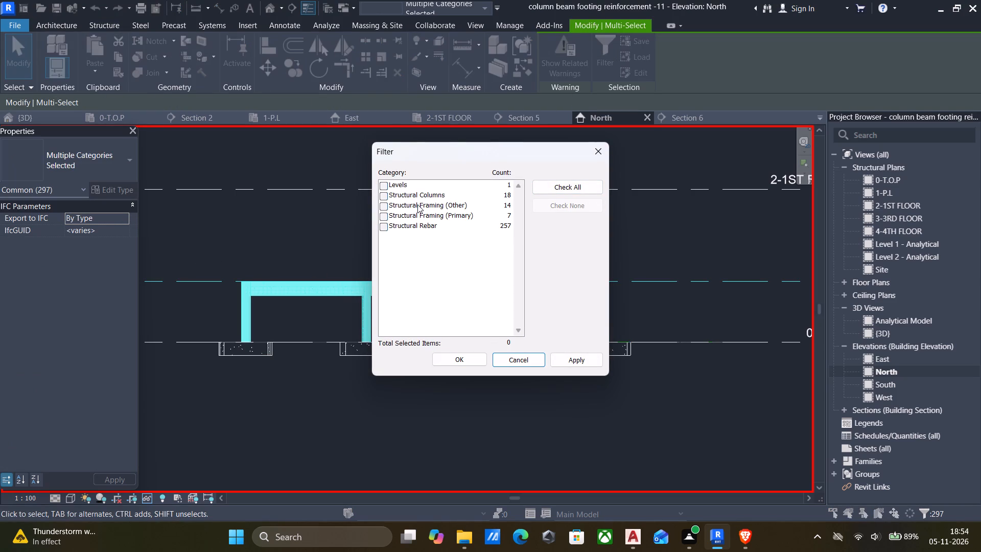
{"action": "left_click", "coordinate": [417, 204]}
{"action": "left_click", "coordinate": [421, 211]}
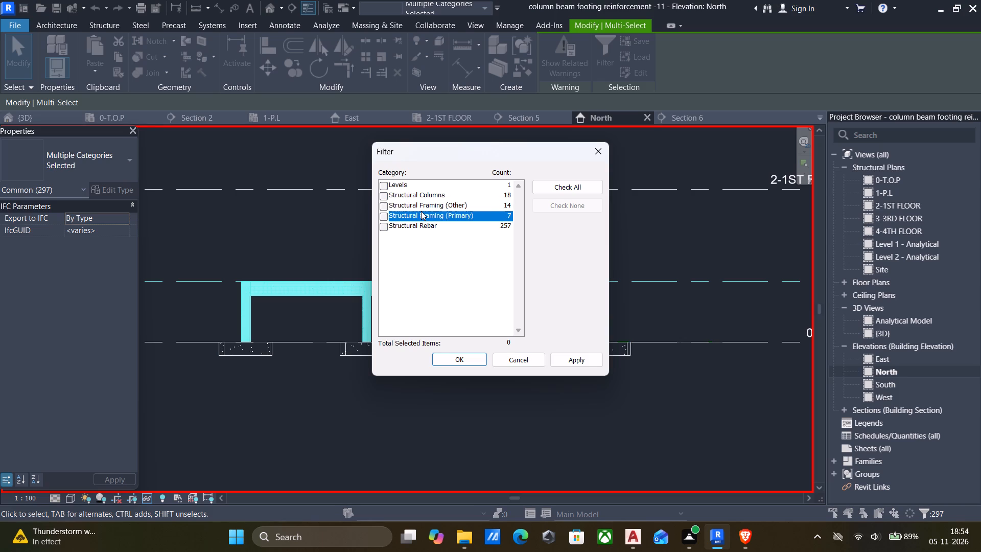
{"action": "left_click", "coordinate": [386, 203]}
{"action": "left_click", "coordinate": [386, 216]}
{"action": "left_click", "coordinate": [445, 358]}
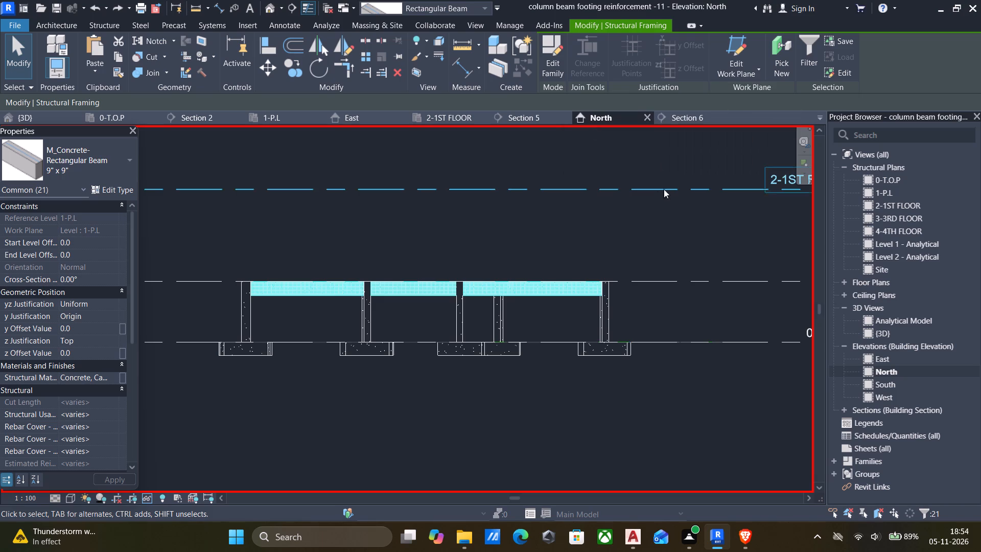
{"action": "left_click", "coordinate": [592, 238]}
Select all lower columns with their reinforcement in the North elevation and paste copies aligned to level 2-1ST FLOOR.
{"action": "left_click_drag", "start_coordinate": [644, 310], "coordinate": [443, 315]}
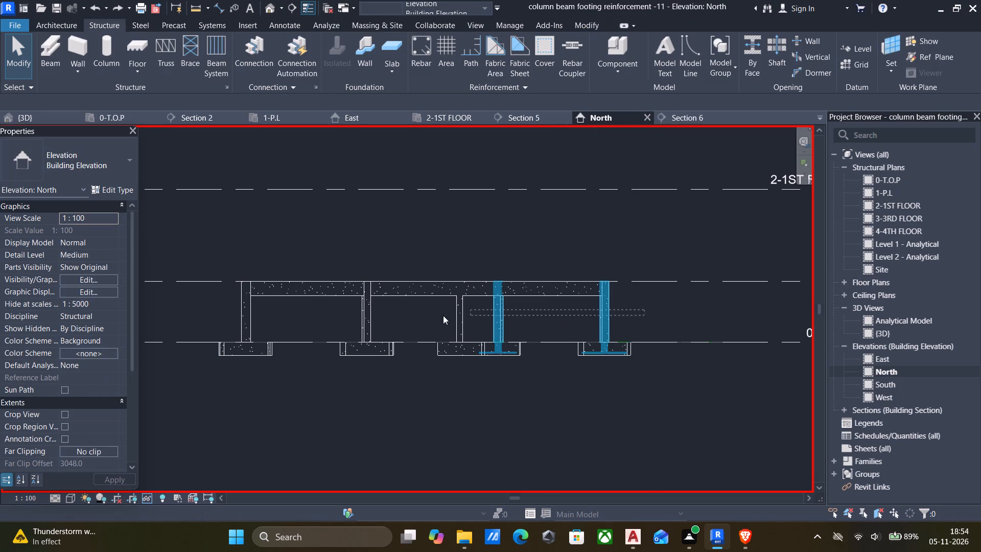
{"action": "left_click_drag", "start_coordinate": [443, 315], "coordinate": [209, 317]}
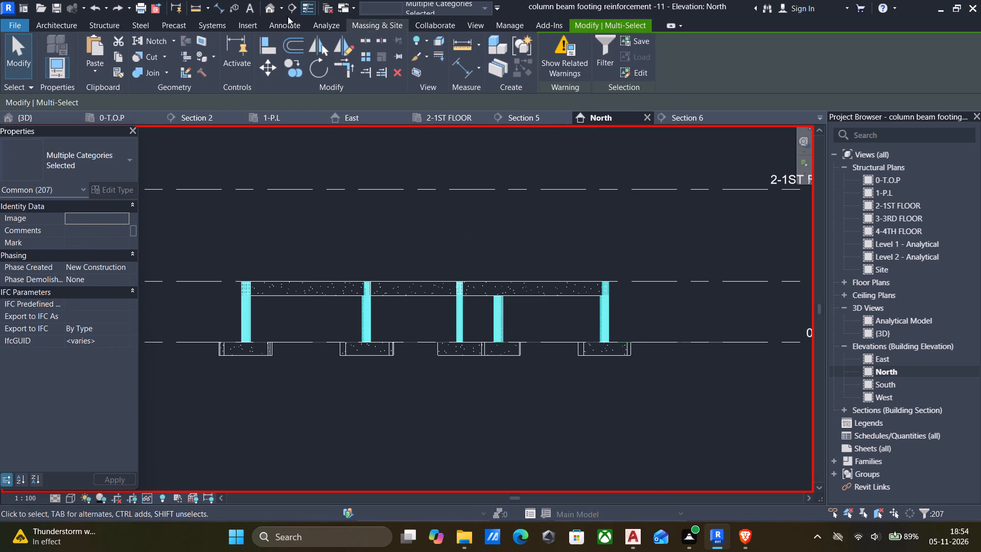
{"action": "left_click", "coordinate": [119, 58]}
{"action": "left_click", "coordinate": [96, 72]}
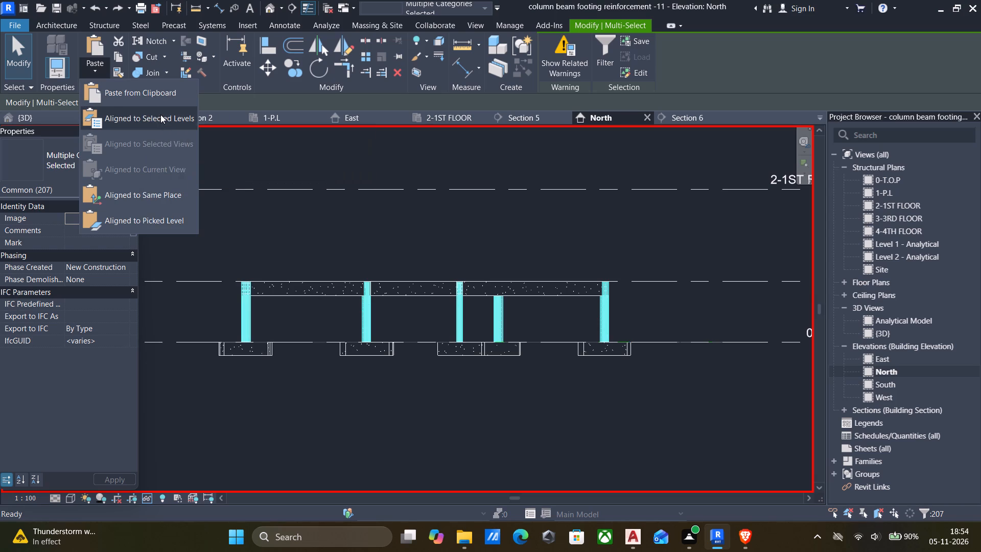
{"action": "left_click", "coordinate": [160, 114]}
{"action": "left_click", "coordinate": [450, 199]}
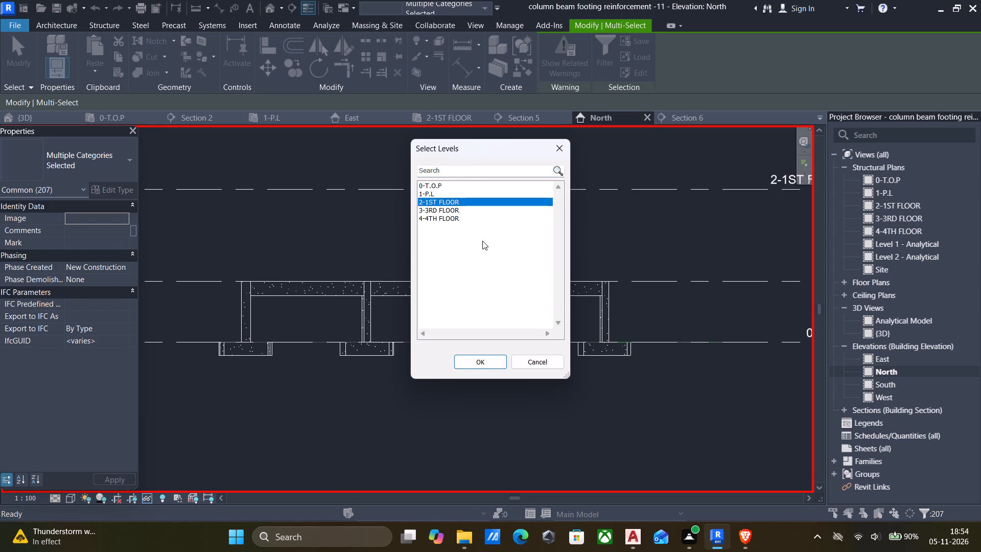
{"action": "left_click", "coordinate": [480, 360]}
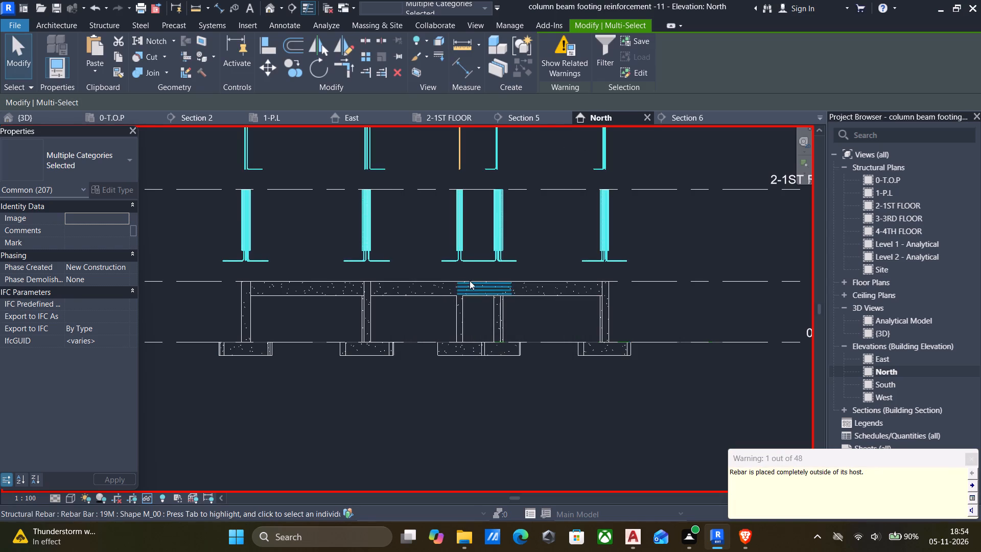
Delete the L-shaped bars projecting below all the pasted columns between 1-P.L and 2-1ST FLOOR.
{"action": "scroll", "coordinate": [463, 281], "scroll_direction": "down", "scroll_amount": 4}
{"action": "left_click", "coordinate": [602, 261]}
{"action": "scroll", "coordinate": [555, 277], "scroll_direction": "up", "scroll_amount": 4}
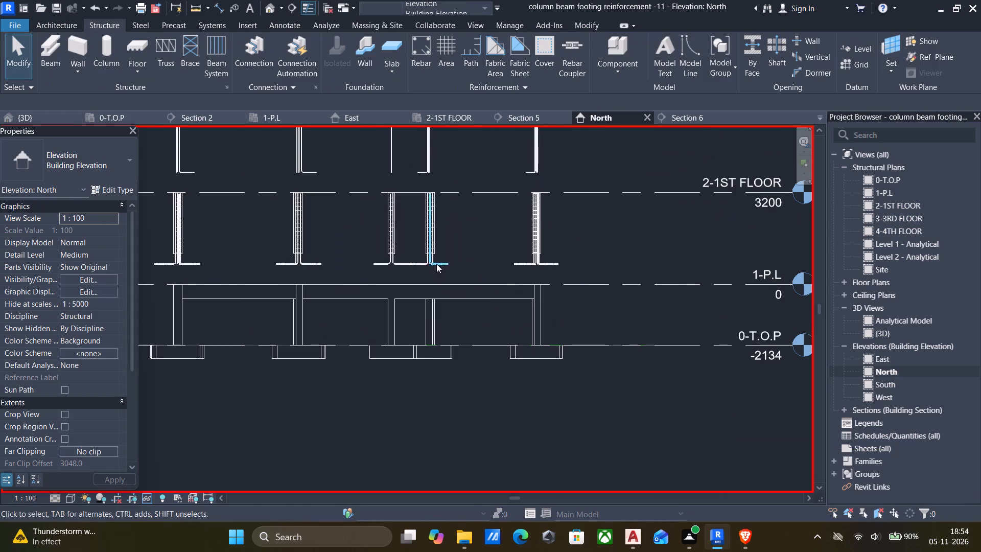
{"action": "scroll", "coordinate": [365, 259], "scroll_direction": "down", "scroll_amount": 2}
{"action": "scroll", "coordinate": [218, 249], "scroll_direction": "up", "scroll_amount": 5}
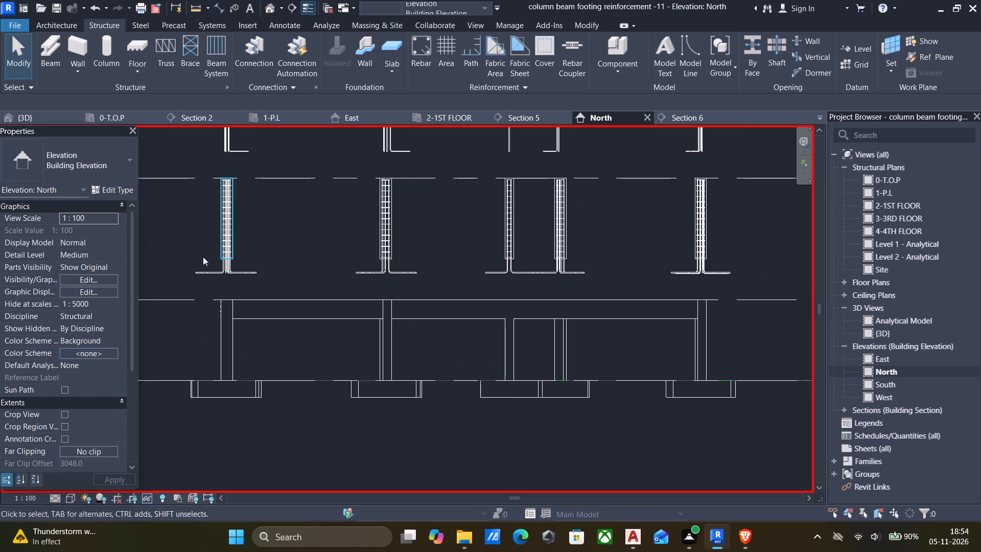
{"action": "left_click_drag", "start_coordinate": [173, 259], "coordinate": [267, 282]}
{"action": "scroll", "coordinate": [379, 275], "scroll_direction": "down", "scroll_amount": 2}
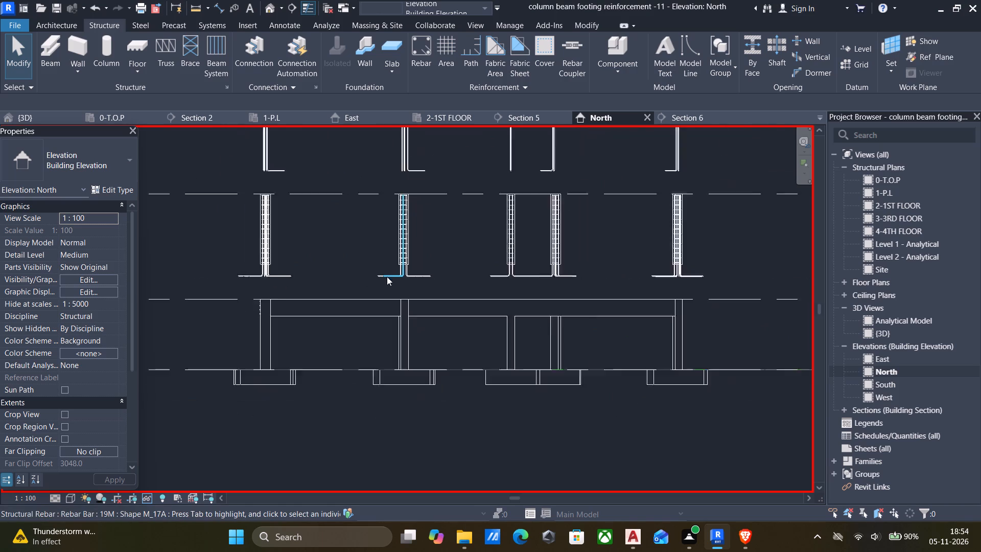
{"action": "scroll", "coordinate": [387, 277], "scroll_direction": "down", "scroll_amount": 1}
{"action": "left_click_drag", "start_coordinate": [708, 282], "coordinate": [275, 273]}
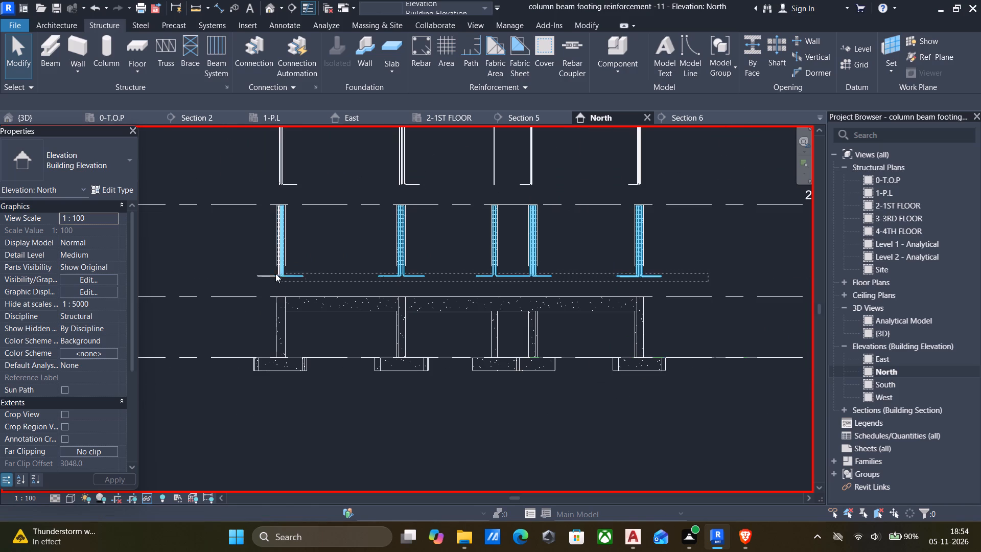
{"action": "left_click_drag", "start_coordinate": [275, 273], "coordinate": [236, 272]}
{"action": "scroll", "coordinate": [242, 272], "scroll_direction": "up", "scroll_amount": 4}
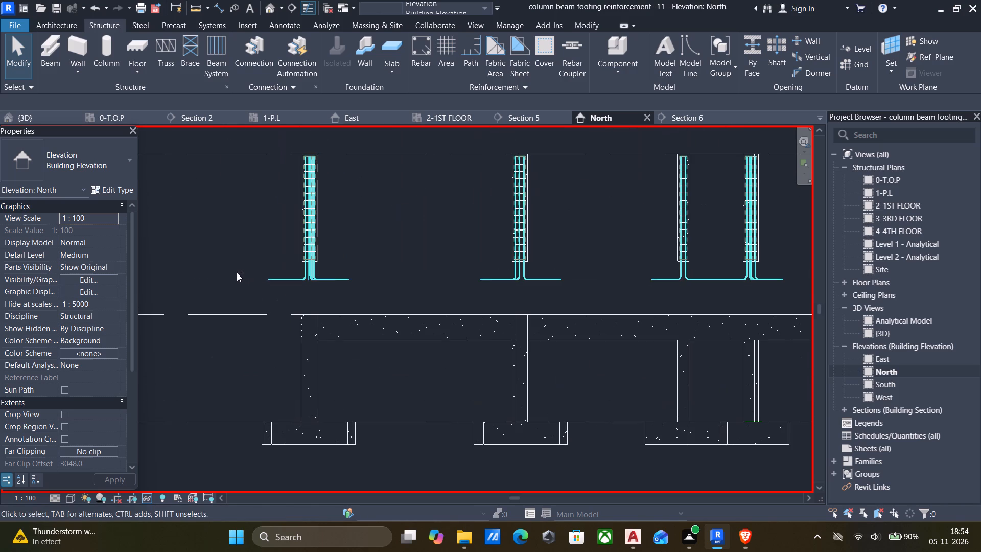
{"action": "scroll", "coordinate": [541, 241], "scroll_direction": "down", "scroll_amount": 4}
{"action": "key", "text": "Delete"}
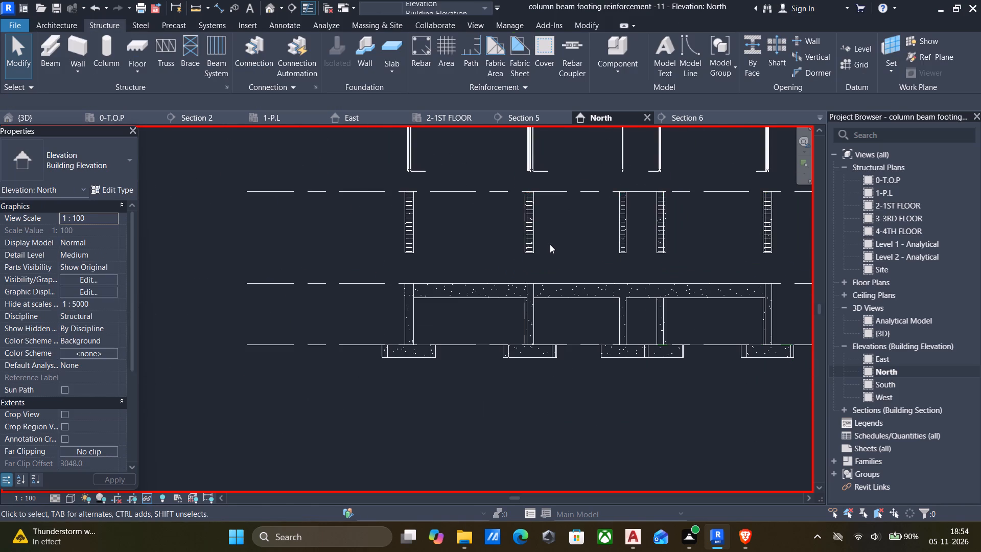
Delete all the stray vertical bars standing between 2-1ST FLOOR and 3-3RD FLOOR.
{"action": "scroll", "coordinate": [556, 244], "scroll_direction": "down", "scroll_amount": 4}
{"action": "left_click_drag", "start_coordinate": [709, 188], "coordinate": [535, 195]}
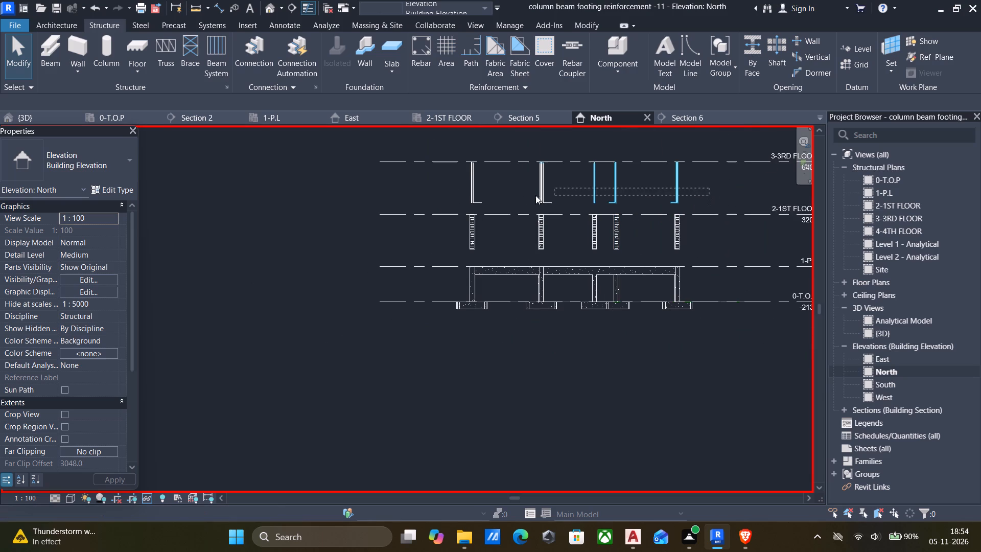
{"action": "left_click_drag", "start_coordinate": [535, 195], "coordinate": [423, 188]}
{"action": "key", "text": "Delete"}
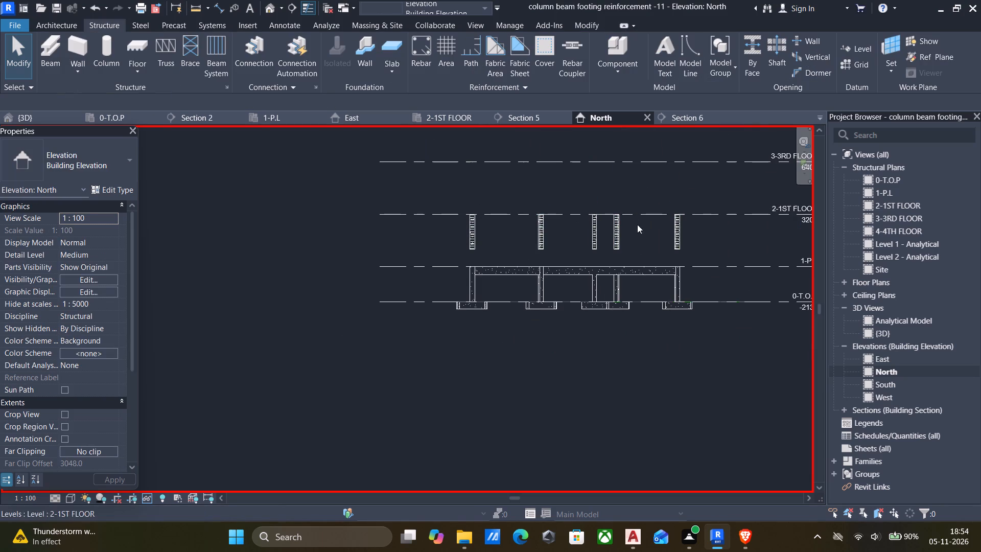
Open the default 3D view to examine the pasted columns above the frame.
{"action": "scroll", "coordinate": [686, 232], "scroll_direction": "up", "scroll_amount": 4}
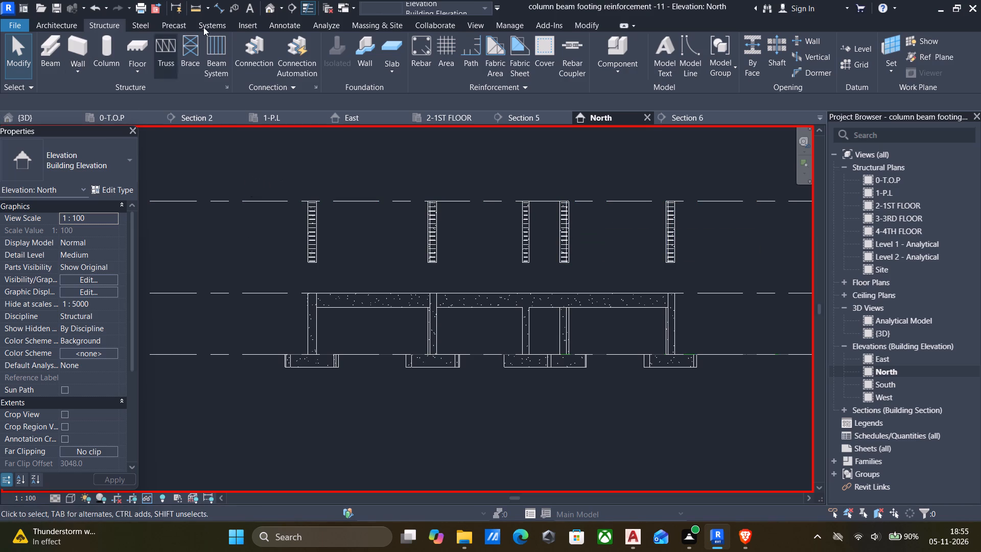
{"action": "left_click", "coordinate": [271, 9]}
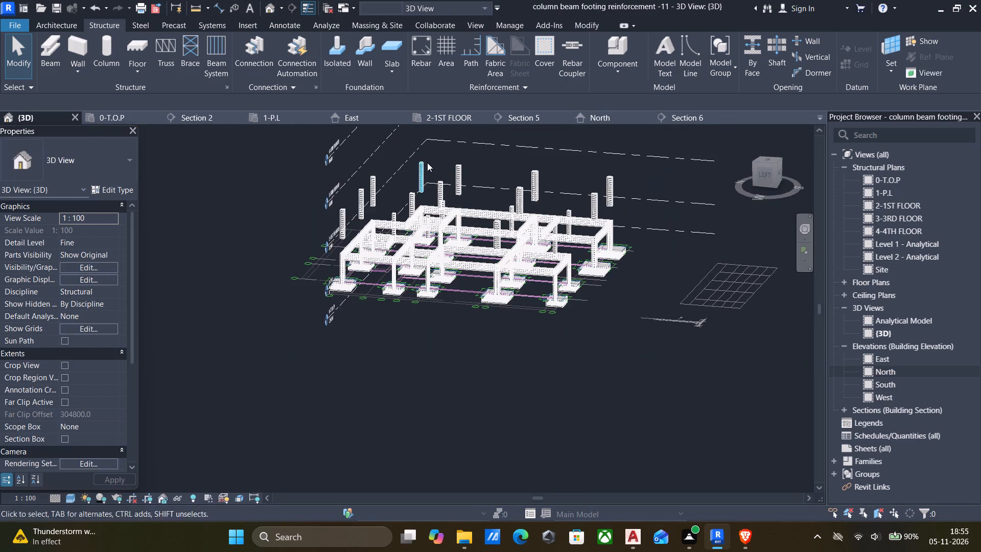
Delete the 10M stirrup sets from four pasted upper columns standing above the frame's rear side in the 3D view.
{"action": "scroll", "coordinate": [412, 169], "scroll_direction": "up", "scroll_amount": 20}
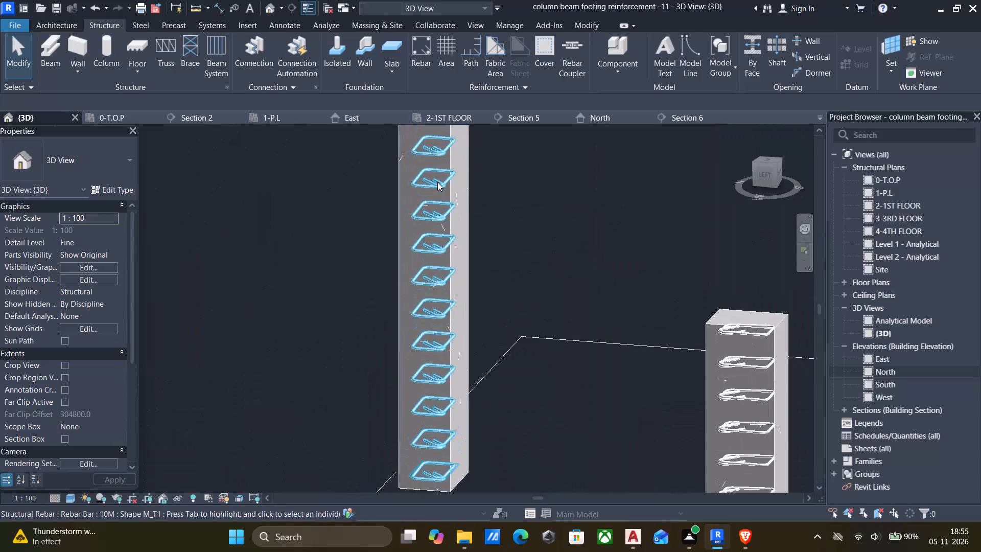
{"action": "scroll", "coordinate": [437, 182], "scroll_direction": "down", "scroll_amount": 9}
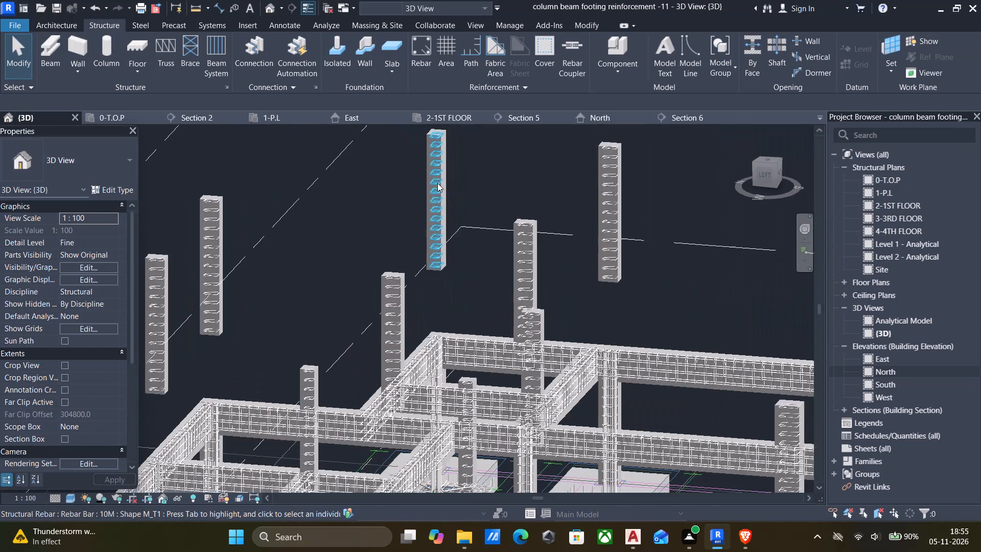
{"action": "left_click", "coordinate": [437, 183]}
{"action": "scroll", "coordinate": [439, 183], "scroll_direction": "down", "scroll_amount": 6}
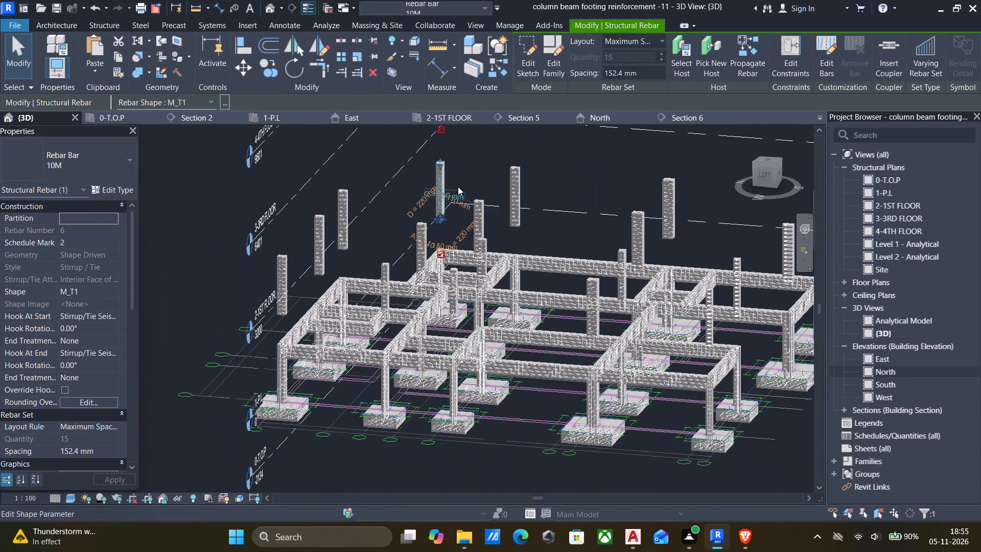
{"action": "key", "text": "Delete"}
{"action": "left_click", "coordinate": [516, 186]}
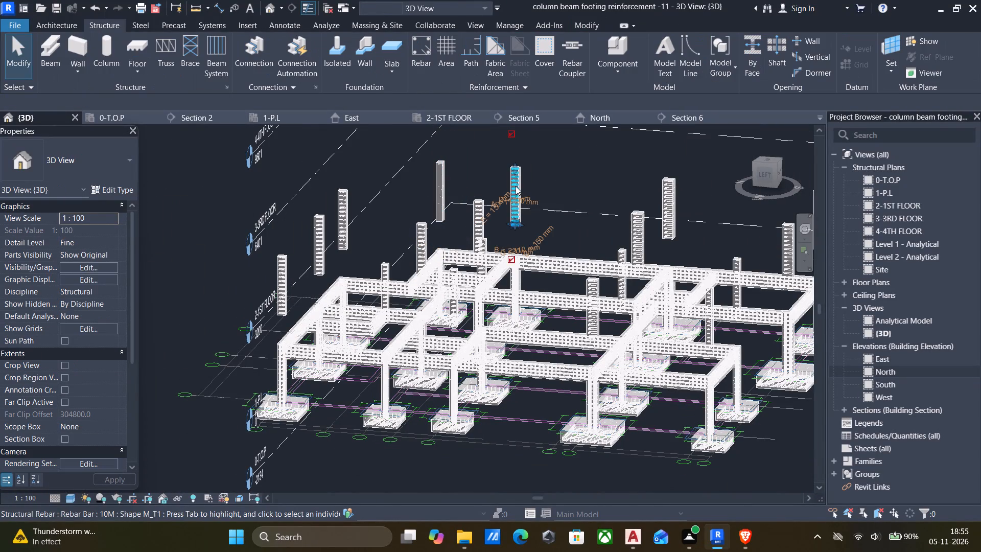
{"action": "key", "text": "Delete"}
{"action": "left_click", "coordinate": [669, 198]}
{"action": "key", "text": "Delete"}
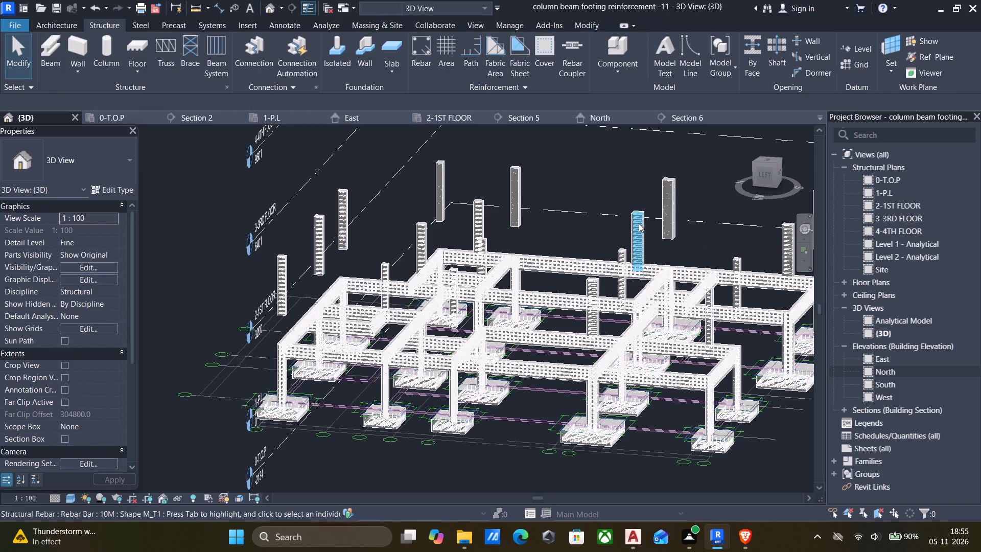
{"action": "left_click", "coordinate": [639, 223]}
{"action": "key", "text": "Delete"}
Delete the 10M stirrup sets from the two pasted columns nearest the frame's inner beams.
{"action": "scroll", "coordinate": [619, 267], "scroll_direction": "up", "scroll_amount": 9}
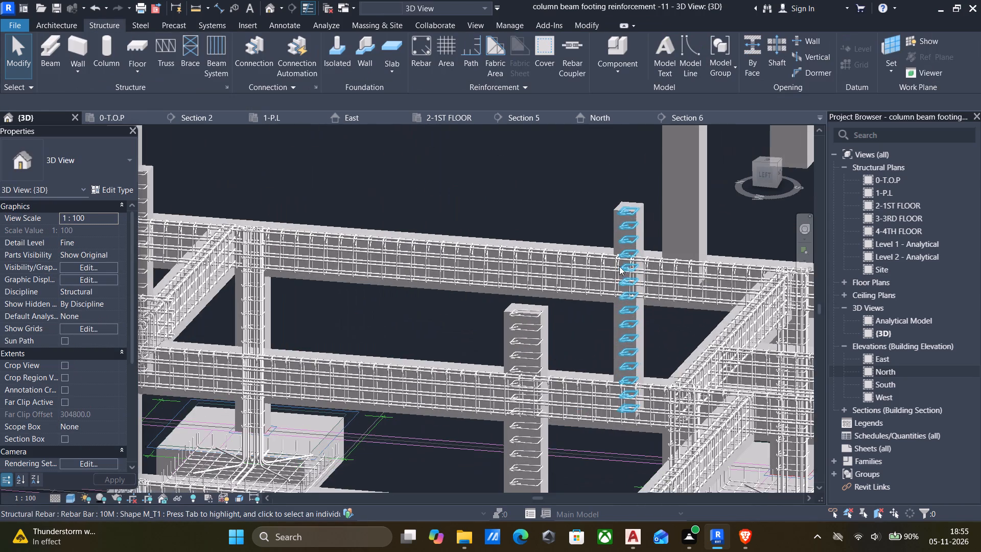
{"action": "left_click", "coordinate": [626, 260]}
{"action": "key", "text": "Delete"}
{"action": "left_click", "coordinate": [529, 332]}
{"action": "key", "text": "Delete"}
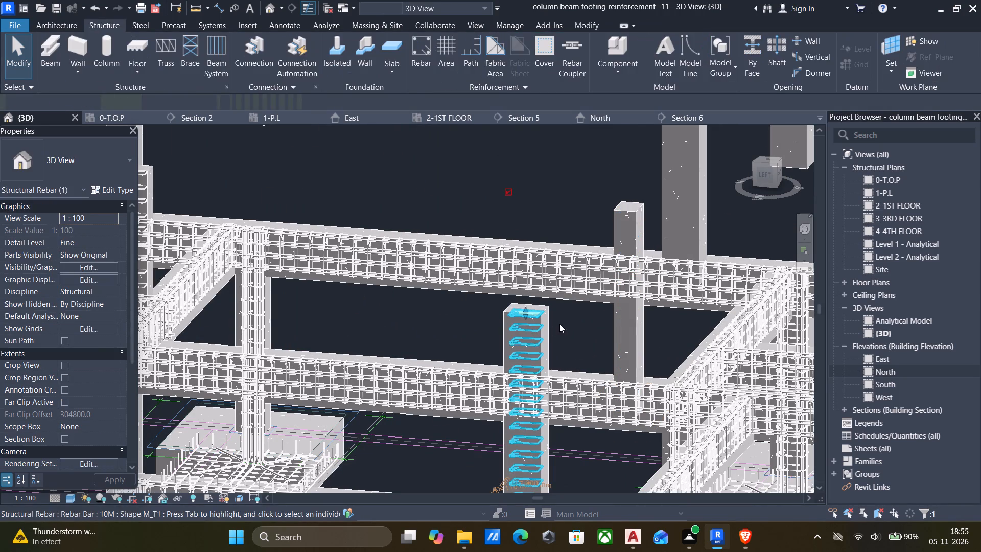
Delete the 10M stirrup sets from four more pasted upper columns at the far end of the frame.
{"action": "scroll", "coordinate": [561, 323], "scroll_direction": "down", "scroll_amount": 6}
{"action": "scroll", "coordinate": [605, 312], "scroll_direction": "down", "scroll_amount": 3}
{"action": "scroll", "coordinate": [717, 299], "scroll_direction": "up", "scroll_amount": 1}
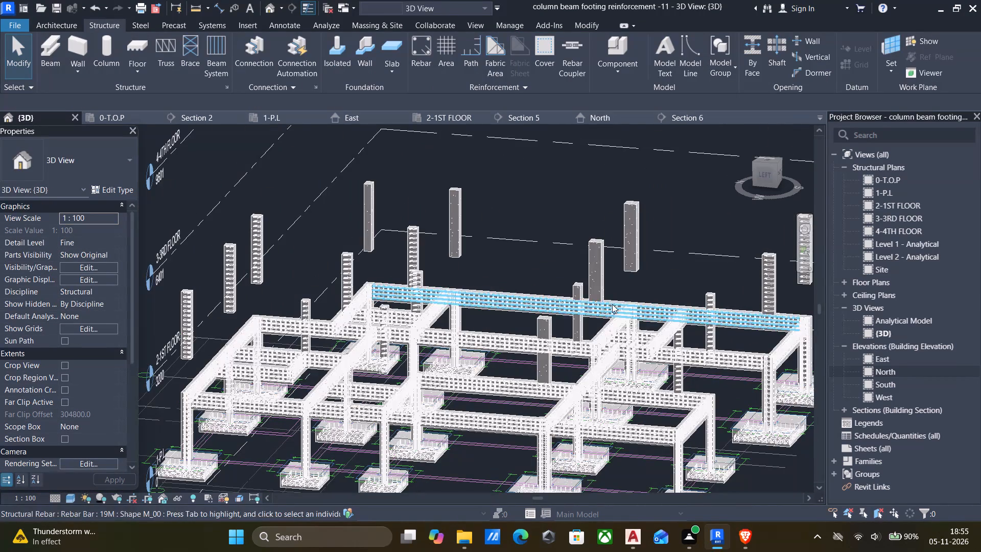
{"action": "scroll", "coordinate": [607, 305], "scroll_direction": "down", "scroll_amount": 5}
{"action": "scroll", "coordinate": [705, 280], "scroll_direction": "up", "scroll_amount": 6}
{"action": "left_click", "coordinate": [705, 280]}
{"action": "key", "text": "Delete"}
{"action": "left_click", "coordinate": [666, 295]}
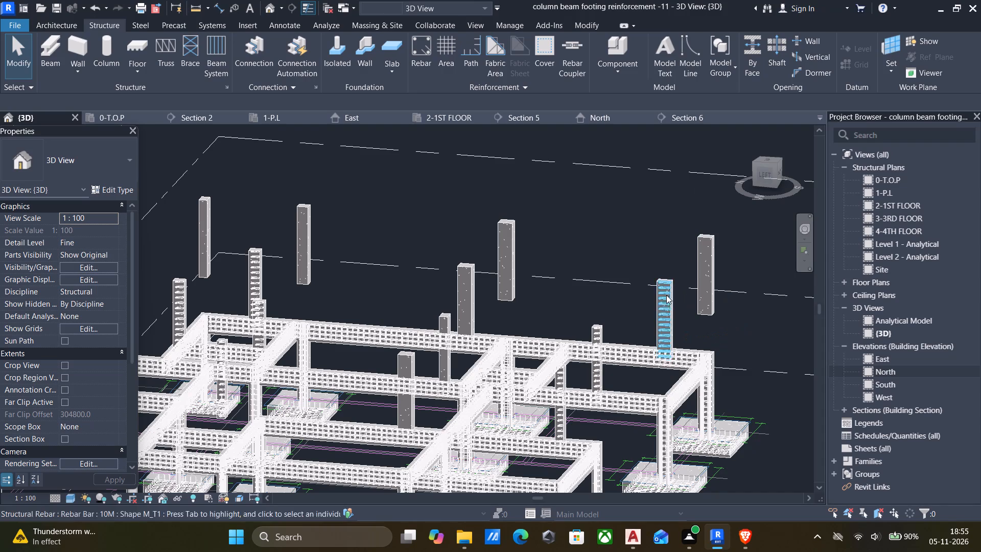
{"action": "key", "text": "Delete"}
{"action": "left_click", "coordinate": [596, 333]}
{"action": "key", "text": "Delete"}
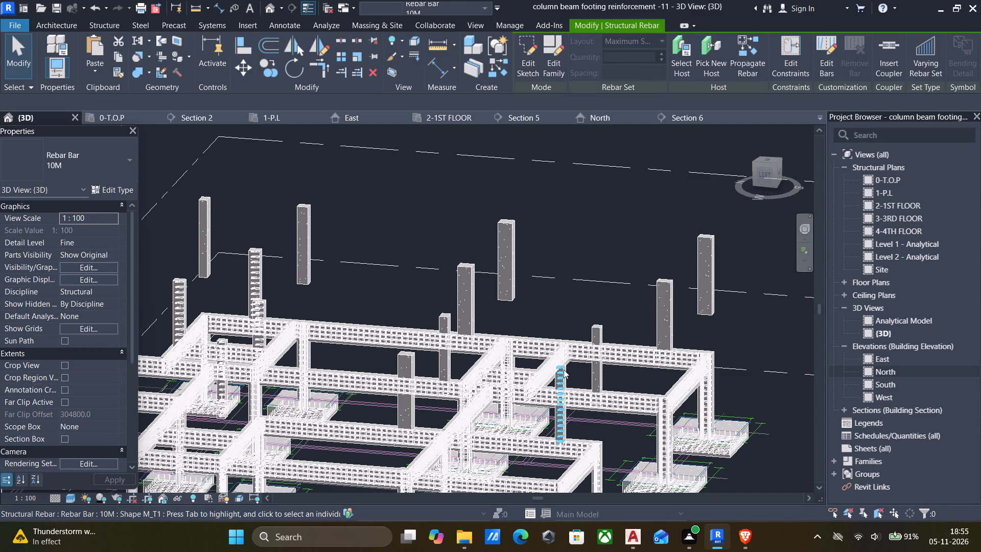
{"action": "left_click", "coordinate": [564, 370]}
{"action": "key", "text": "Delete"}
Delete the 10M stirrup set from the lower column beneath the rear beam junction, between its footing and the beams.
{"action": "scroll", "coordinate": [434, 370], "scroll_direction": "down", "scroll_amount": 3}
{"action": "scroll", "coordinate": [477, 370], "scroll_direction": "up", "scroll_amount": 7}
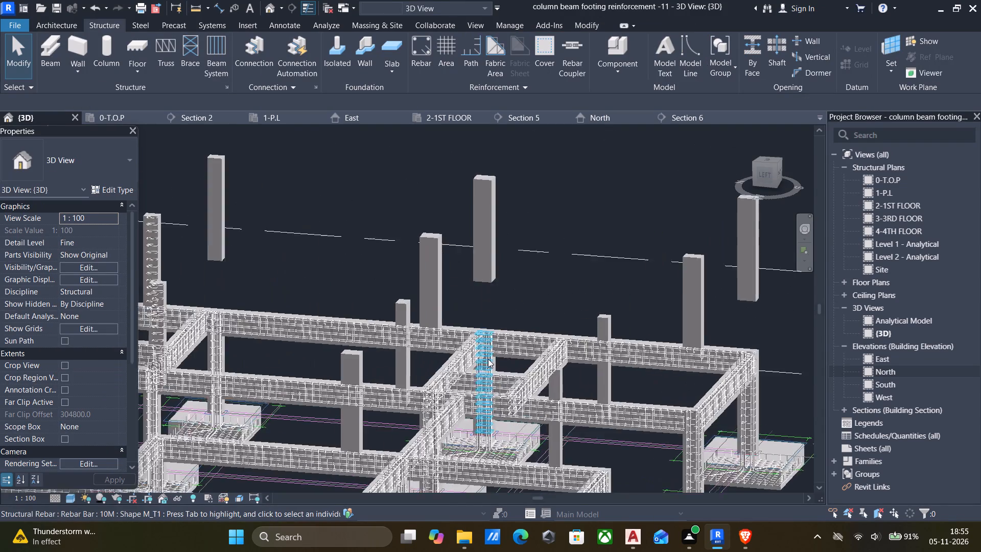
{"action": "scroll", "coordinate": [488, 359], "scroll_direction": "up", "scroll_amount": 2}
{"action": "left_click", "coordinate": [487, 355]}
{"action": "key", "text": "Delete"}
Examine the lower columns, their footings and the pasted columns from several sides of the frame.
{"action": "scroll", "coordinate": [486, 356], "scroll_direction": "down", "scroll_amount": 7}
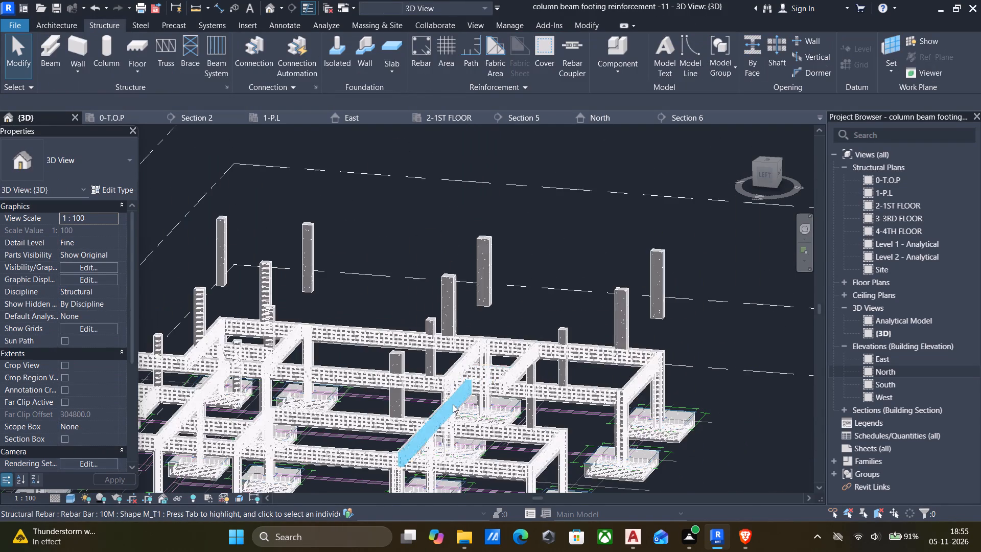
{"action": "scroll", "coordinate": [452, 405], "scroll_direction": "up", "scroll_amount": 9}
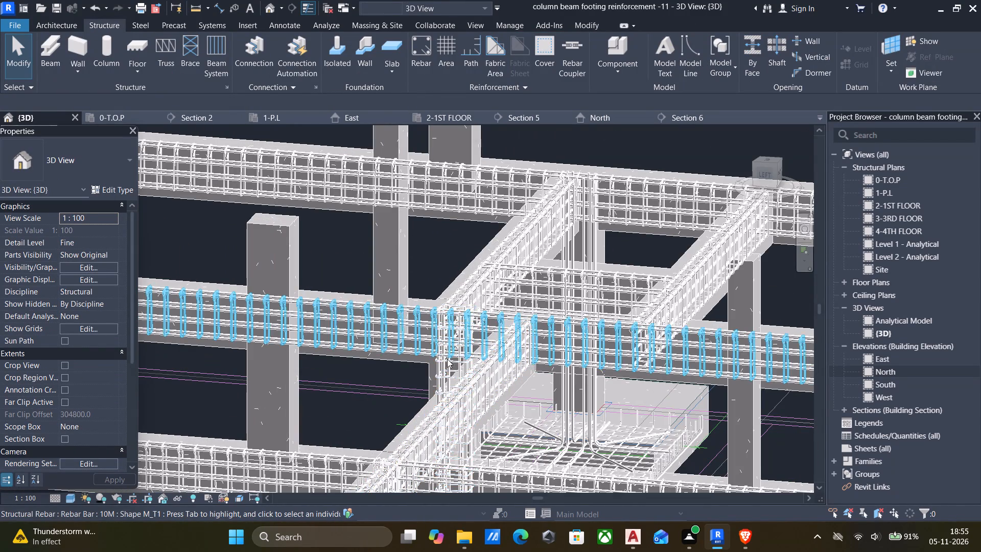
{"action": "scroll", "coordinate": [447, 359], "scroll_direction": "down", "scroll_amount": 6}
{"action": "middle_click_drag", "start_coordinate": [474, 366], "coordinate": [435, 354]}
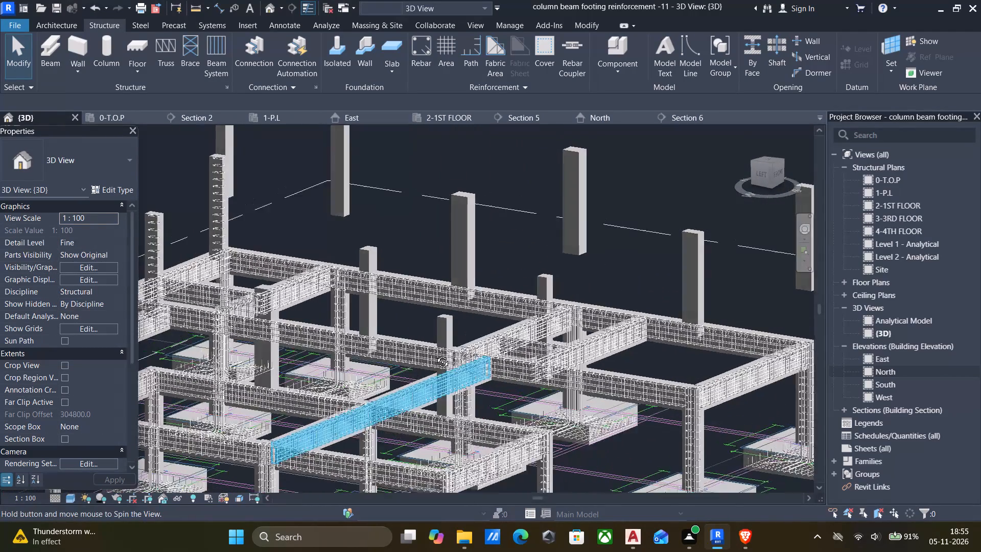
{"action": "middle_click_drag", "start_coordinate": [435, 354], "coordinate": [375, 345]}
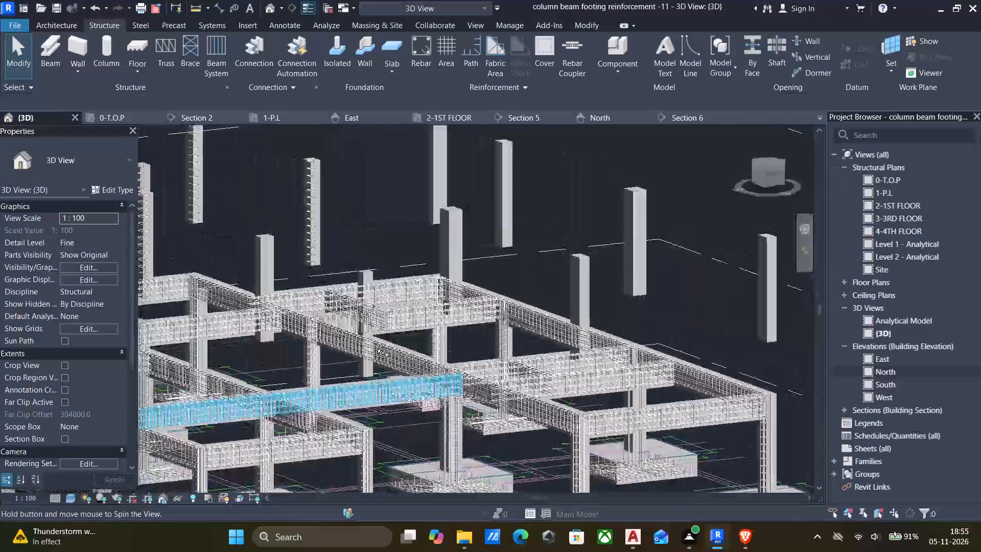
{"action": "middle_click_drag", "start_coordinate": [375, 345], "coordinate": [376, 339]}
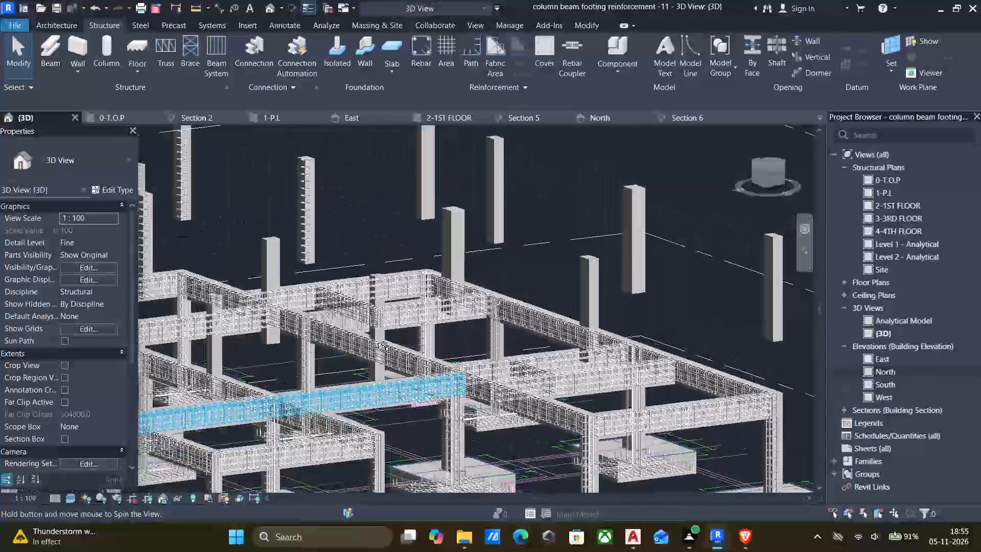
{"action": "middle_click_drag", "start_coordinate": [376, 339], "coordinate": [286, 326]}
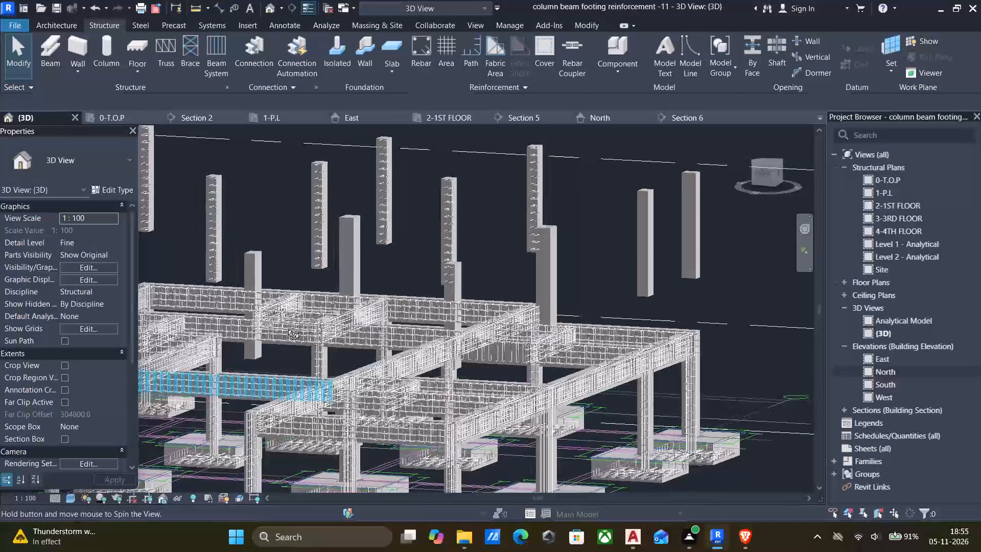
{"action": "middle_click_drag", "start_coordinate": [286, 326], "coordinate": [255, 311]}
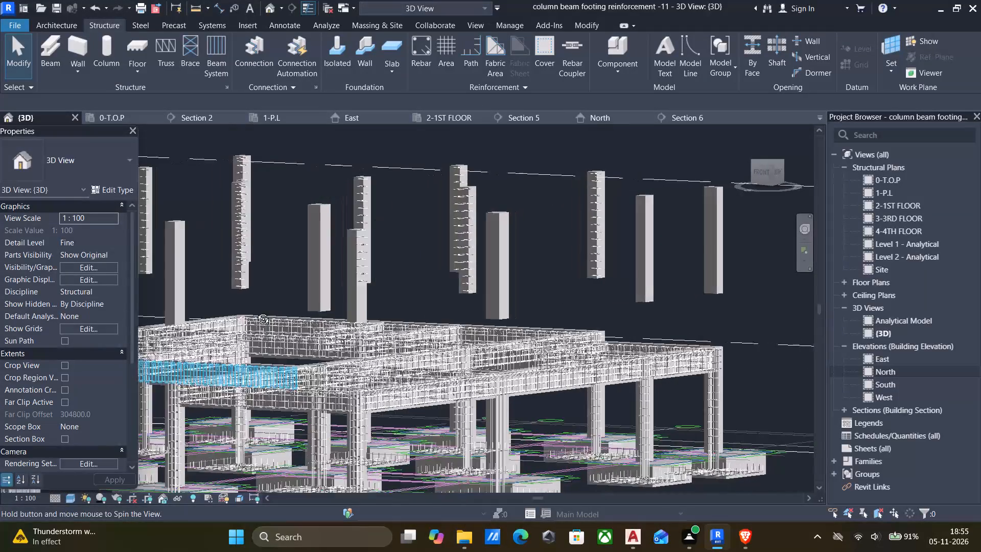
{"action": "middle_click_drag", "start_coordinate": [255, 311], "coordinate": [254, 312]}
{"action": "scroll", "coordinate": [416, 382], "scroll_direction": "up", "scroll_amount": 5}
{"action": "scroll", "coordinate": [480, 354], "scroll_direction": "down", "scroll_amount": 7}
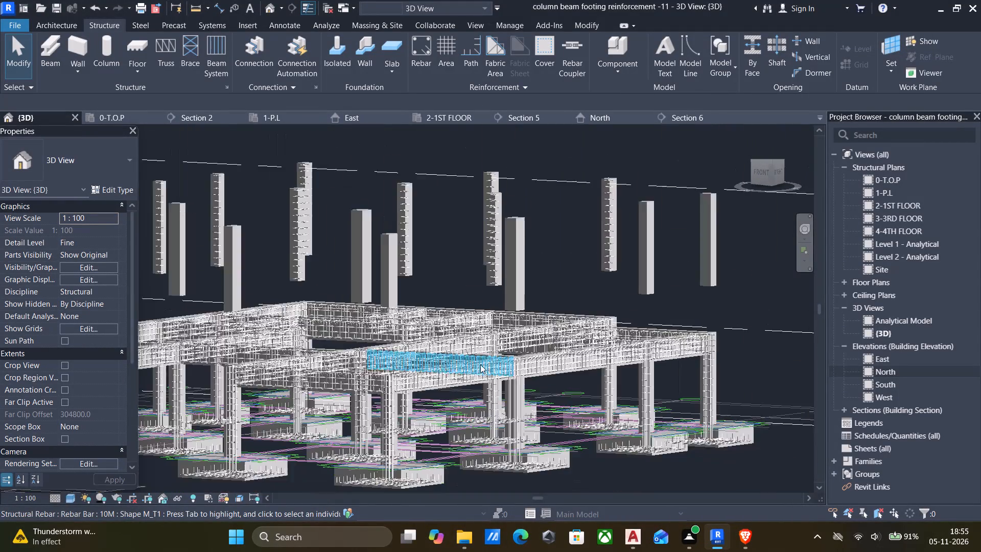
{"action": "middle_click_drag", "start_coordinate": [479, 370], "coordinate": [506, 328]}
{"action": "scroll", "coordinate": [523, 346], "scroll_direction": "down", "scroll_amount": 1, "text": "shift"}
{"action": "middle_click_drag", "start_coordinate": [523, 346], "coordinate": [497, 354], "text": "shift"}
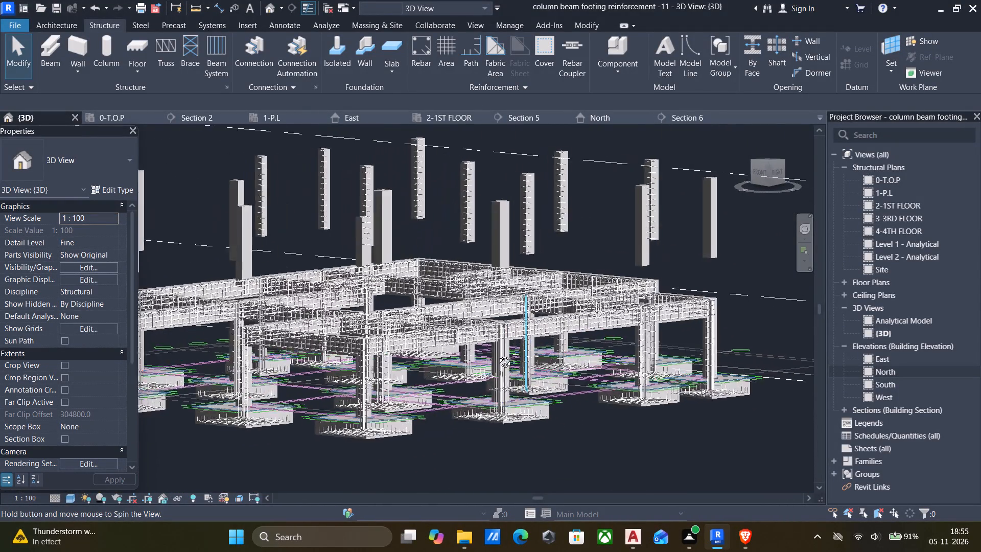
{"action": "middle_click_drag", "start_coordinate": [497, 354], "coordinate": [481, 360], "text": "shift"}
{"action": "scroll", "coordinate": [466, 370], "scroll_direction": "up", "scroll_amount": 12}
{"action": "scroll", "coordinate": [426, 390], "scroll_direction": "down", "scroll_amount": 8}
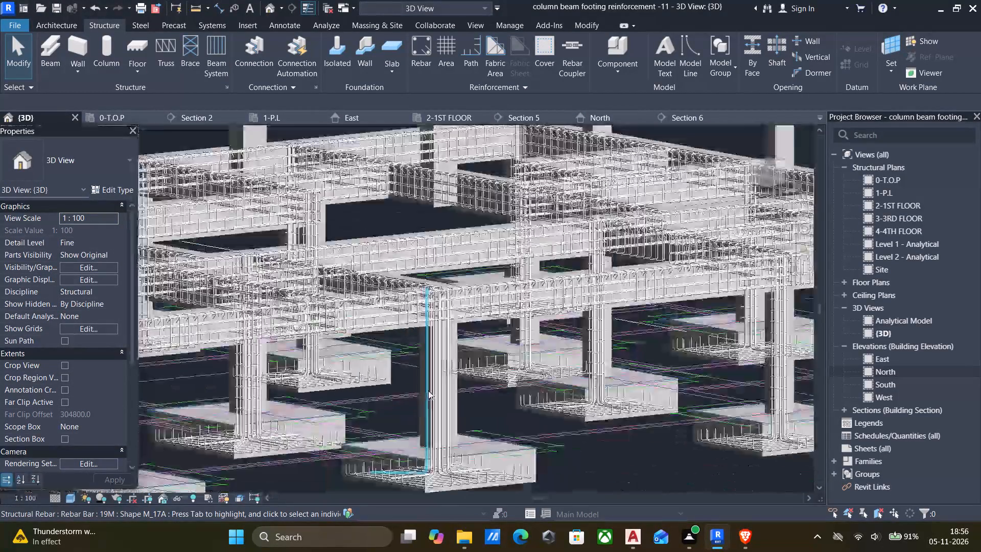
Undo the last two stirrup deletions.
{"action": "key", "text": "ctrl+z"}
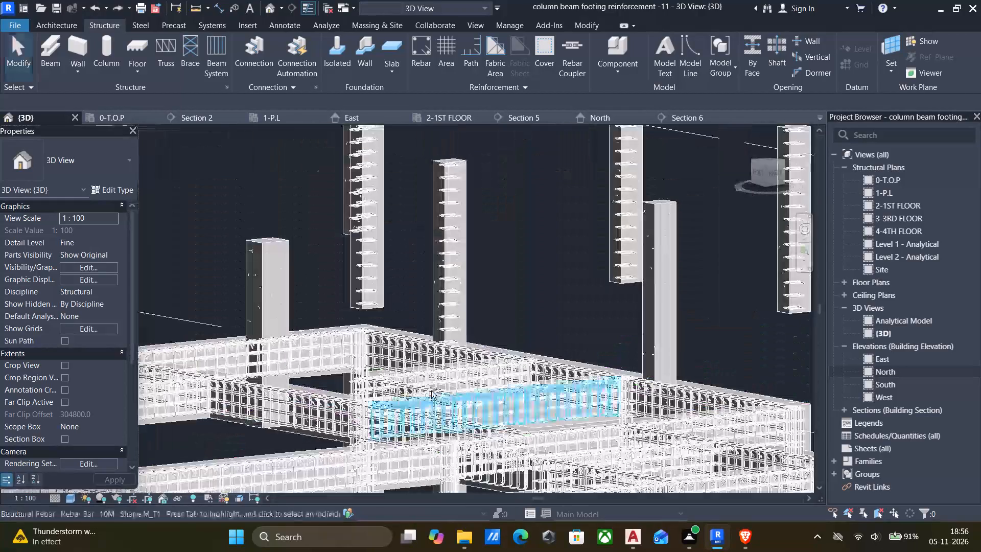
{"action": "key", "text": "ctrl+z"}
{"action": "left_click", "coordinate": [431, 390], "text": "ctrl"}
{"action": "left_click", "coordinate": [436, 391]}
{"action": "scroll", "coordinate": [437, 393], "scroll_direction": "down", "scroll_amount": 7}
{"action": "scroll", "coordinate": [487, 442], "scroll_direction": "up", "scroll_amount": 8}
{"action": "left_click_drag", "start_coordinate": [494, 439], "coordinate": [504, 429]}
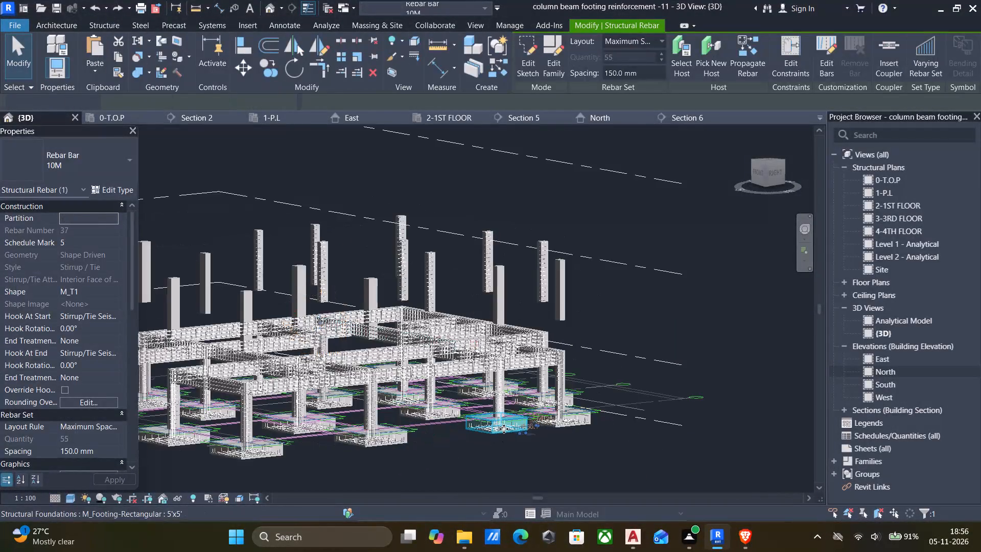
Delete the 10M stirrup sets from four still-reinforced pasted columns, viewed from the opposite side of the frame.
{"action": "scroll", "coordinate": [504, 429], "scroll_direction": "up", "scroll_amount": 7}
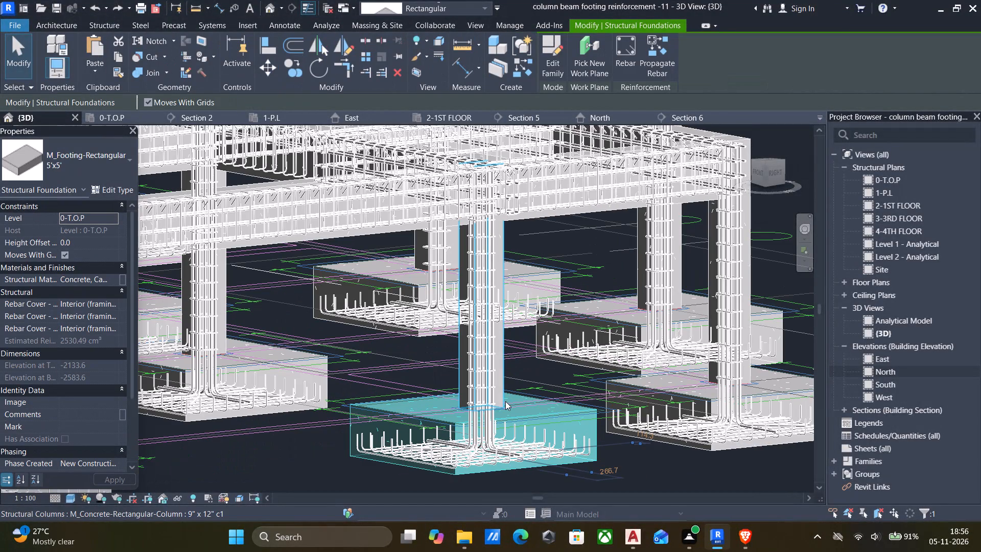
{"action": "middle_click_drag", "start_coordinate": [473, 385], "coordinate": [427, 386], "text": "shift"}
{"action": "scroll", "coordinate": [426, 386], "scroll_direction": "down", "scroll_amount": 8, "text": "shift"}
{"action": "middle_click_drag", "start_coordinate": [434, 392], "coordinate": [432, 393]}
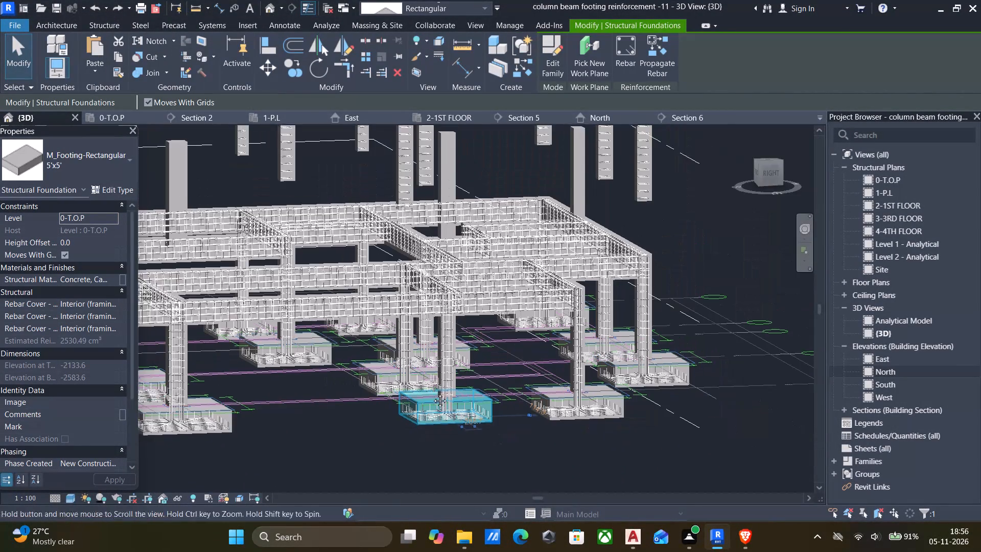
{"action": "middle_click_drag", "start_coordinate": [432, 393], "coordinate": [378, 390]}
{"action": "middle_click_drag", "start_coordinate": [451, 380], "coordinate": [371, 374], "text": "shift"}
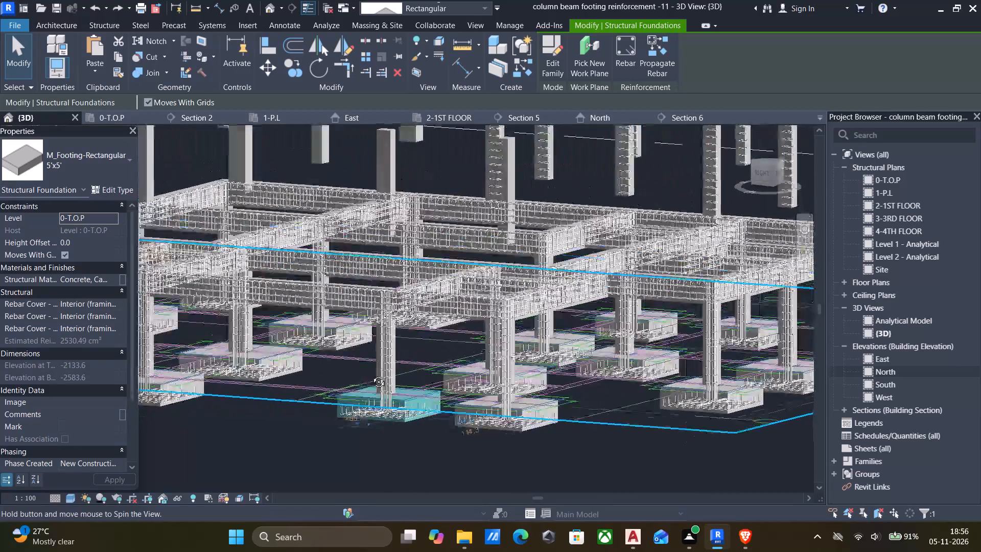
{"action": "middle_click_drag", "start_coordinate": [371, 374], "coordinate": [376, 364], "text": "shift"}
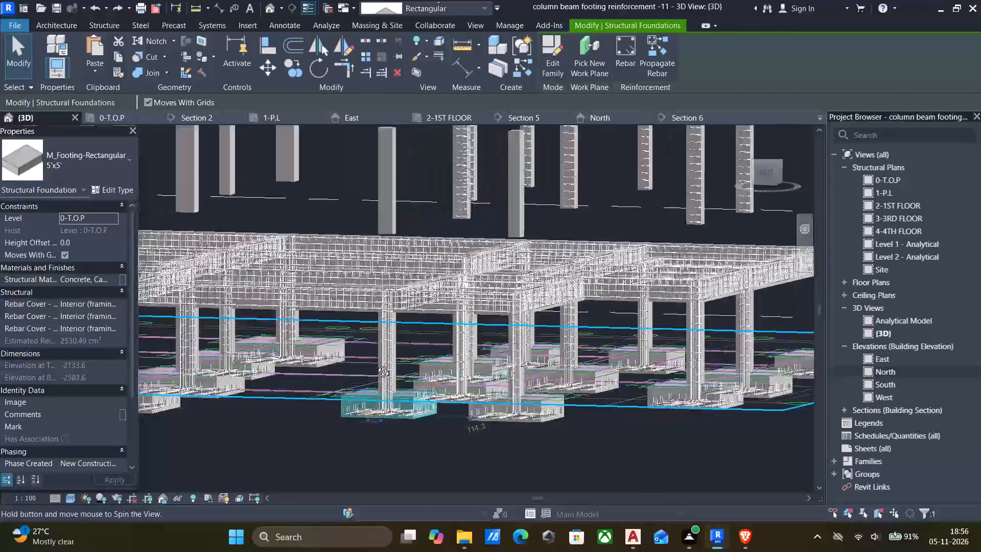
{"action": "middle_click_drag", "start_coordinate": [376, 364], "coordinate": [352, 366], "text": "shift"}
{"action": "middle_click_drag", "start_coordinate": [357, 363], "coordinate": [359, 423]}
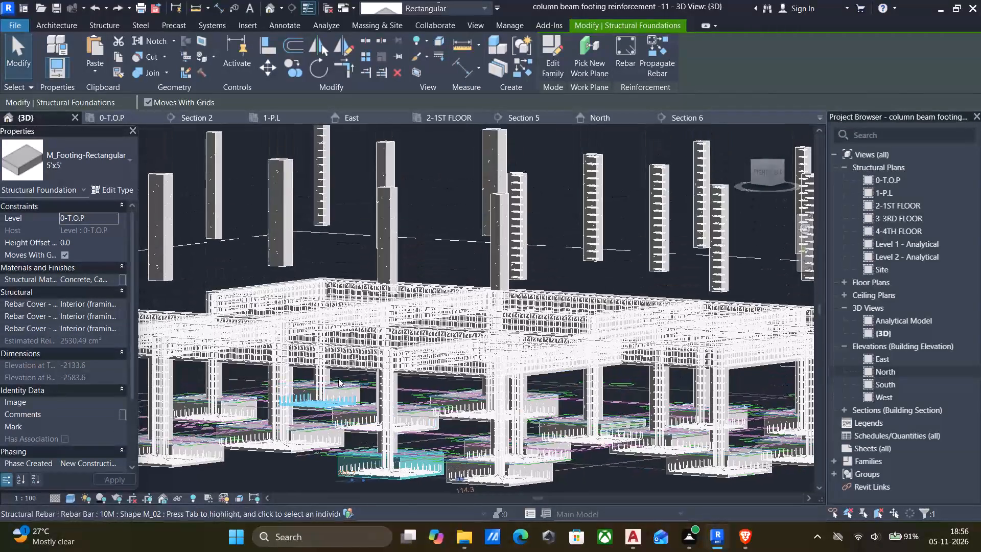
{"action": "scroll", "coordinate": [299, 171], "scroll_direction": "up", "scroll_amount": 1}
{"action": "left_click", "coordinate": [319, 178]}
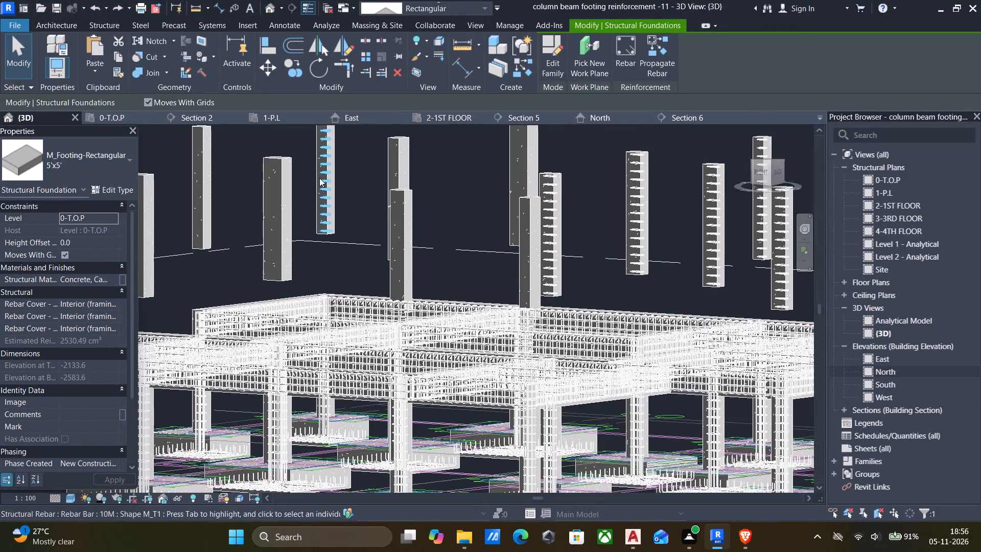
{"action": "key", "text": "Delete"}
{"action": "left_click", "coordinate": [546, 214]}
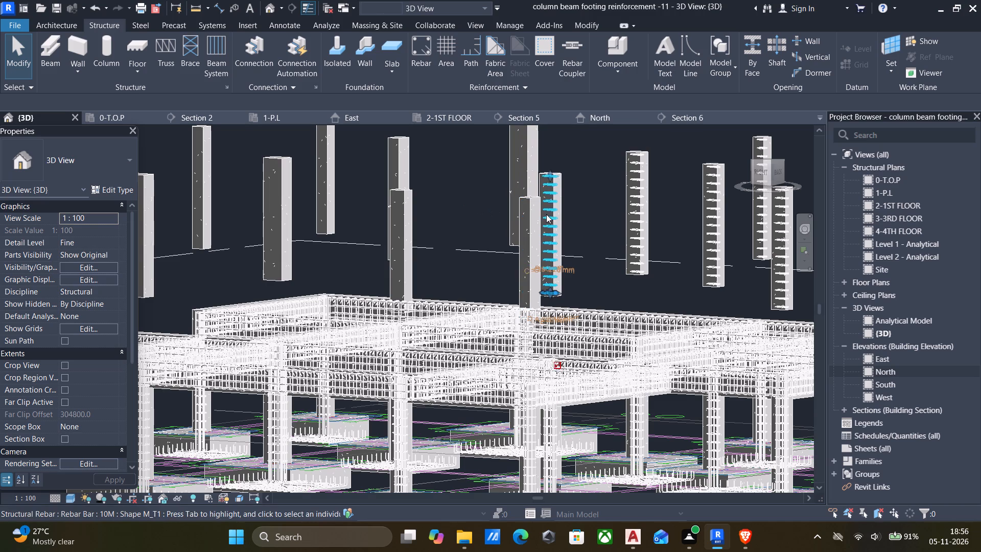
{"action": "key", "text": "Delete"}
{"action": "left_click", "coordinate": [638, 214]}
{"action": "key", "text": "Delete"}
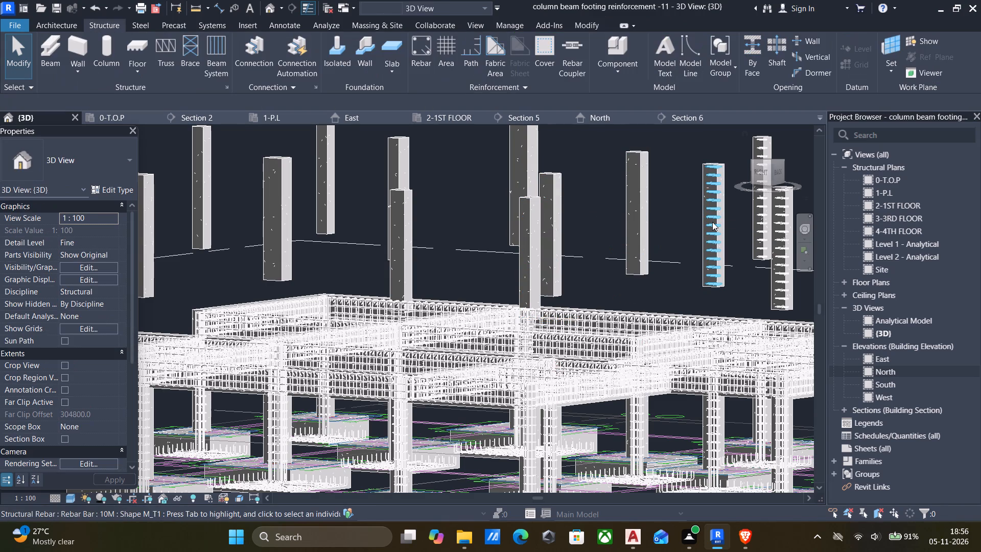
{"action": "left_click", "coordinate": [713, 222]}
{"action": "key", "text": "Delete"}
Delete the 10M stirrup sets from the last four reinforced pasted columns above the frame's far end.
{"action": "scroll", "coordinate": [707, 223], "scroll_direction": "up", "scroll_amount": 1}
{"action": "scroll", "coordinate": [492, 242], "scroll_direction": "down", "scroll_amount": 2}
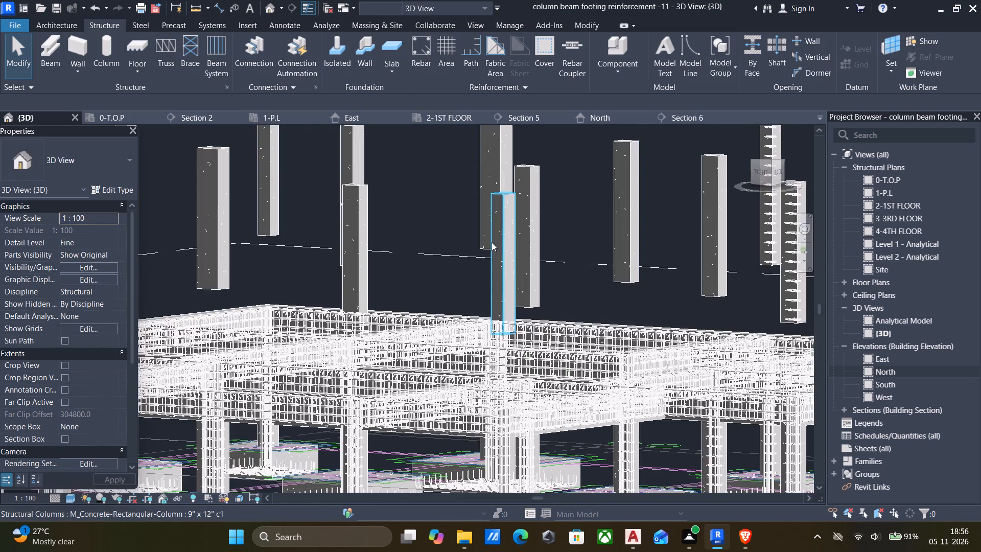
{"action": "scroll", "coordinate": [492, 242], "scroll_direction": "down", "scroll_amount": 4}
{"action": "scroll", "coordinate": [598, 231], "scroll_direction": "up", "scroll_amount": 5}
{"action": "left_click", "coordinate": [621, 221]}
{"action": "key", "text": "Delete"}
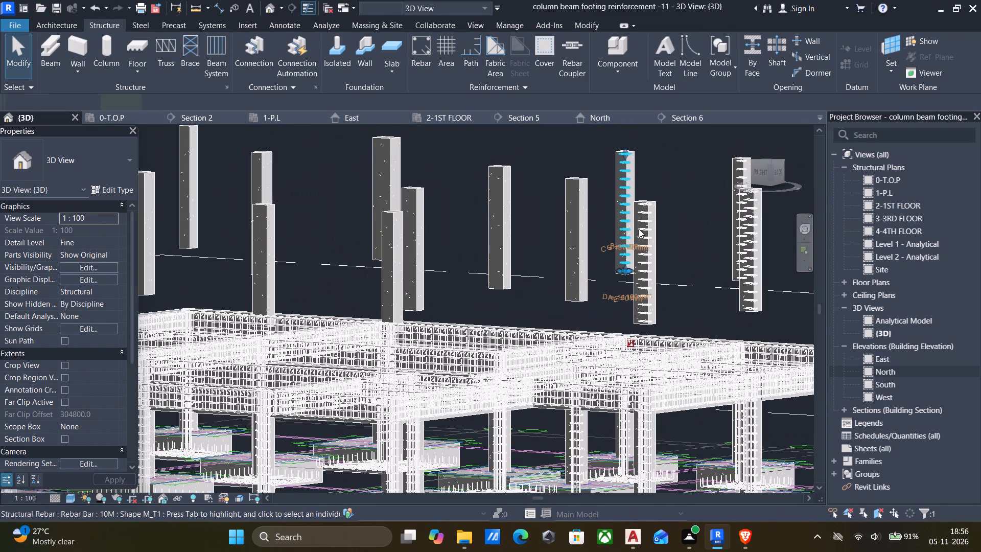
{"action": "left_click", "coordinate": [646, 231]}
{"action": "key", "text": "Delete"}
{"action": "left_click", "coordinate": [741, 243]}
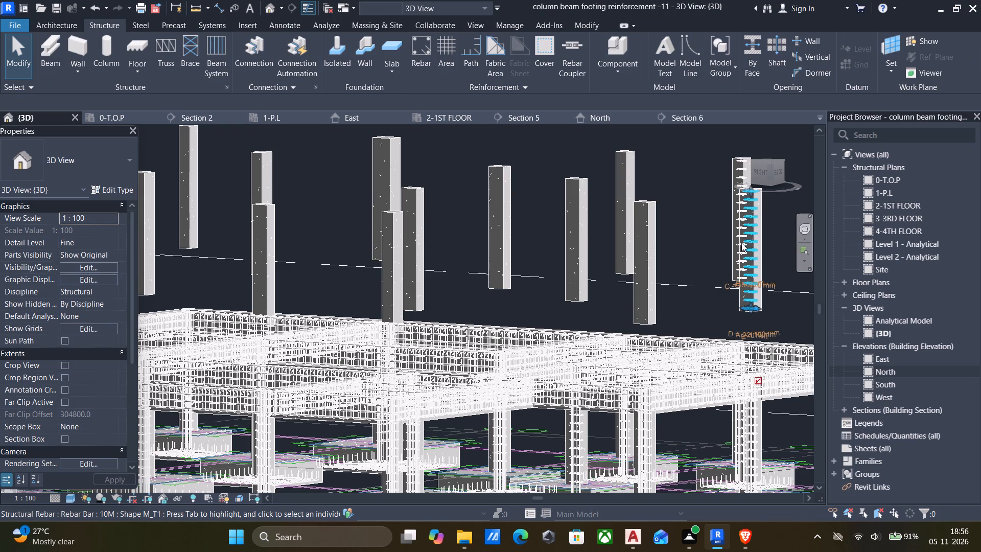
{"action": "key", "text": "Delete"}
{"action": "left_click", "coordinate": [735, 229]}
{"action": "key", "text": "Delete"}
{"action": "scroll", "coordinate": [734, 231], "scroll_direction": "down", "scroll_amount": 6}
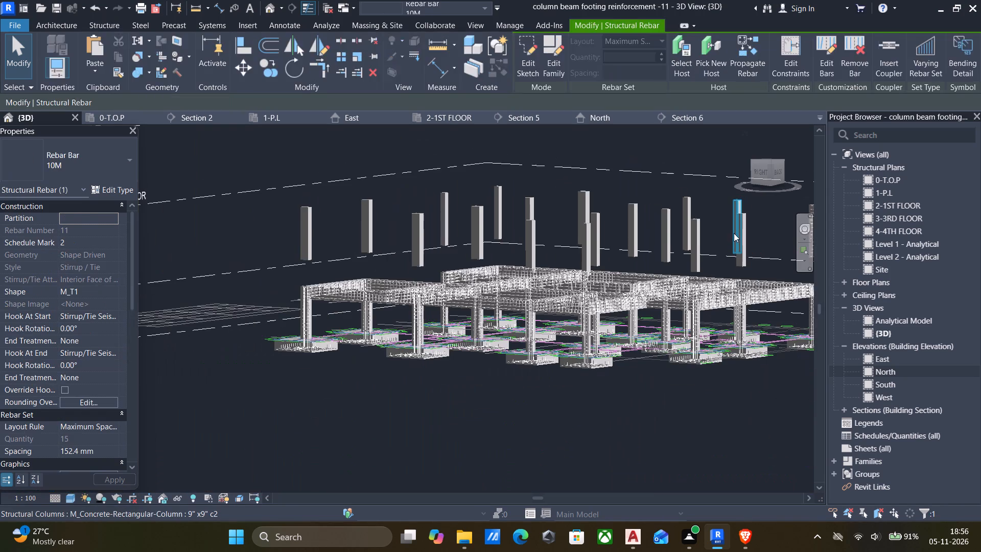
Delete the 10M stirrup set from the last reinforced pasted column at the frame's far end.
{"action": "middle_click_drag", "start_coordinate": [732, 235], "coordinate": [536, 243]}
{"action": "scroll", "coordinate": [605, 240], "scroll_direction": "up", "scroll_amount": 5}
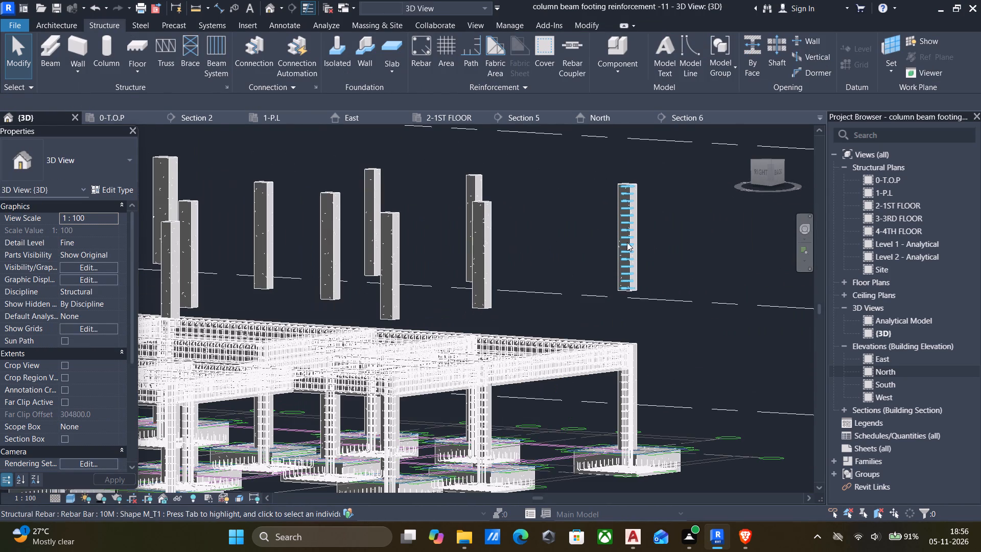
{"action": "left_click", "coordinate": [627, 242]}
{"action": "key", "text": "Delete"}
{"action": "scroll", "coordinate": [583, 242], "scroll_direction": "down", "scroll_amount": 3}
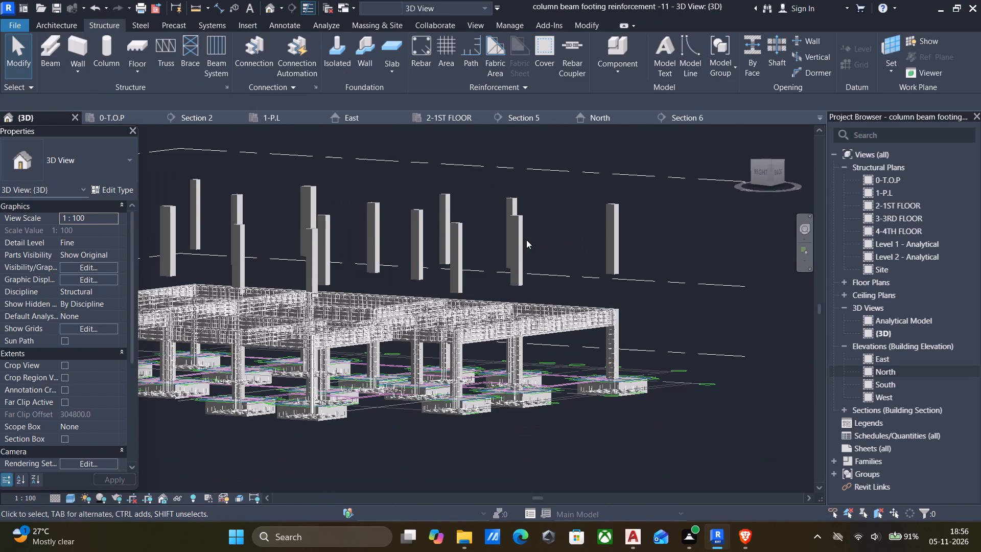
Set the base offset of all the pasted upper columns to 0 so they start at level 1-P.L.
{"action": "middle_click_drag", "start_coordinate": [520, 239], "coordinate": [588, 242]}
{"action": "scroll", "coordinate": [503, 233], "scroll_direction": "down", "scroll_amount": 5}
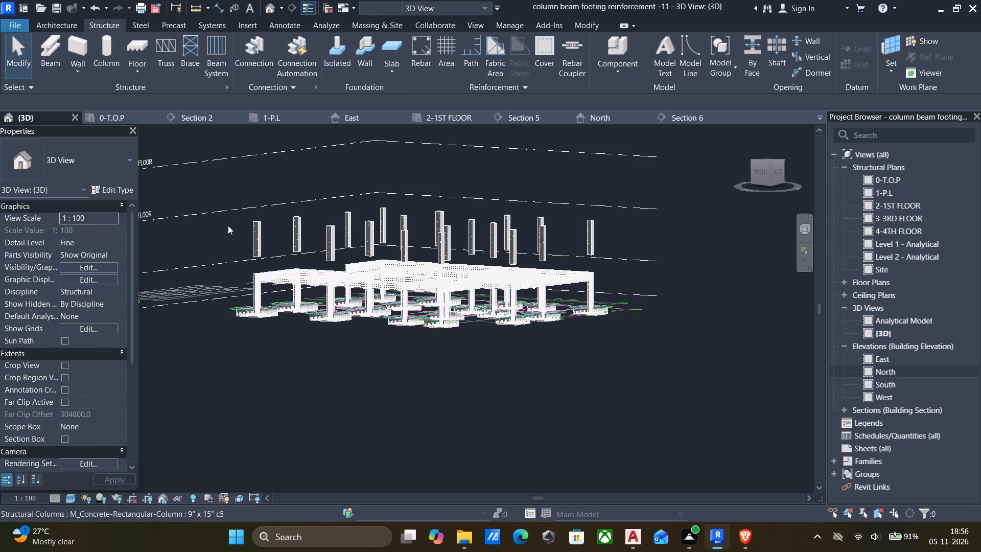
{"action": "left_click_drag", "start_coordinate": [626, 231], "coordinate": [235, 226]}
{"action": "left_click", "coordinate": [101, 229]}
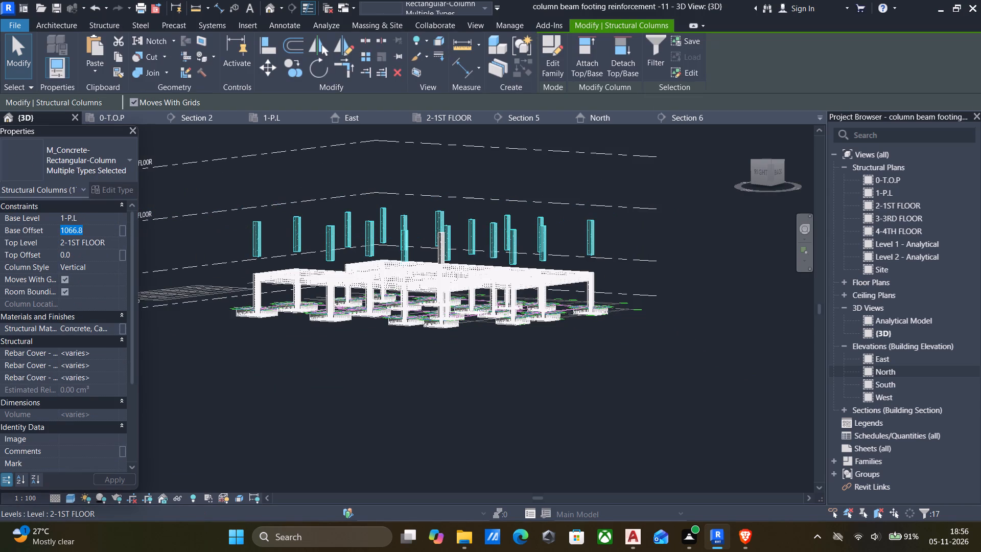
{"action": "key", "text": "0"}
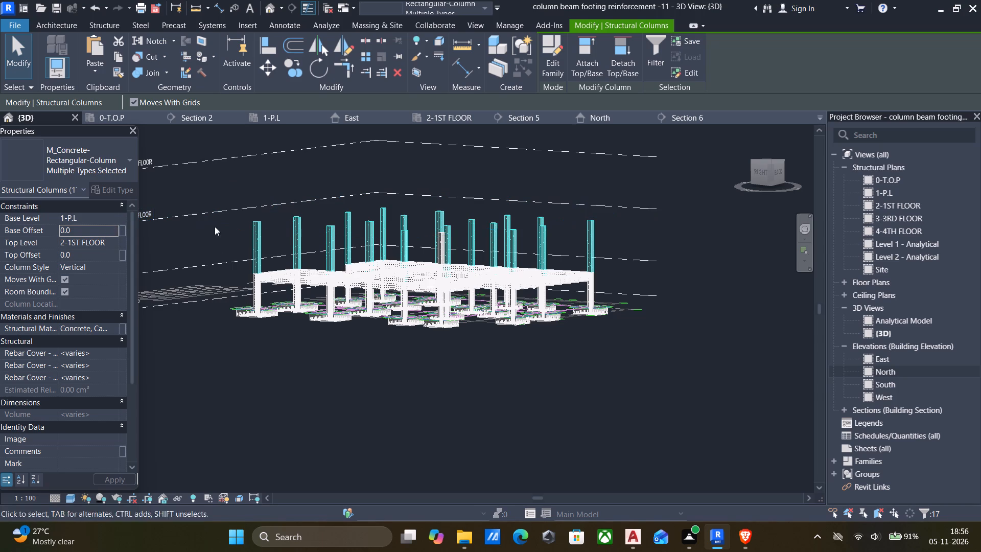
{"action": "left_click", "coordinate": [677, 239]}
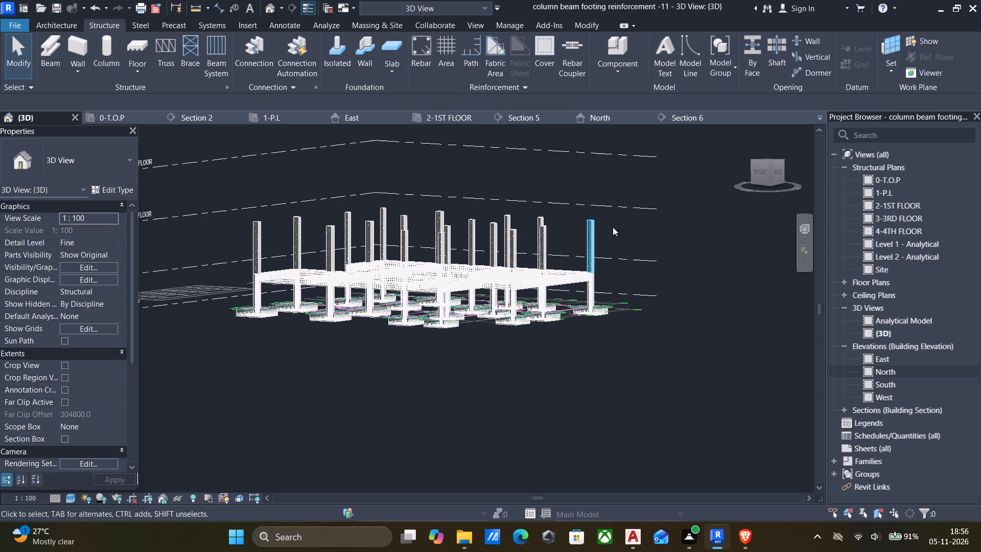
Stretch the end corner column's 10M stirrup set upward past the plinth beams into the upper column.
{"action": "scroll", "coordinate": [344, 279], "scroll_direction": "up", "scroll_amount": 8}
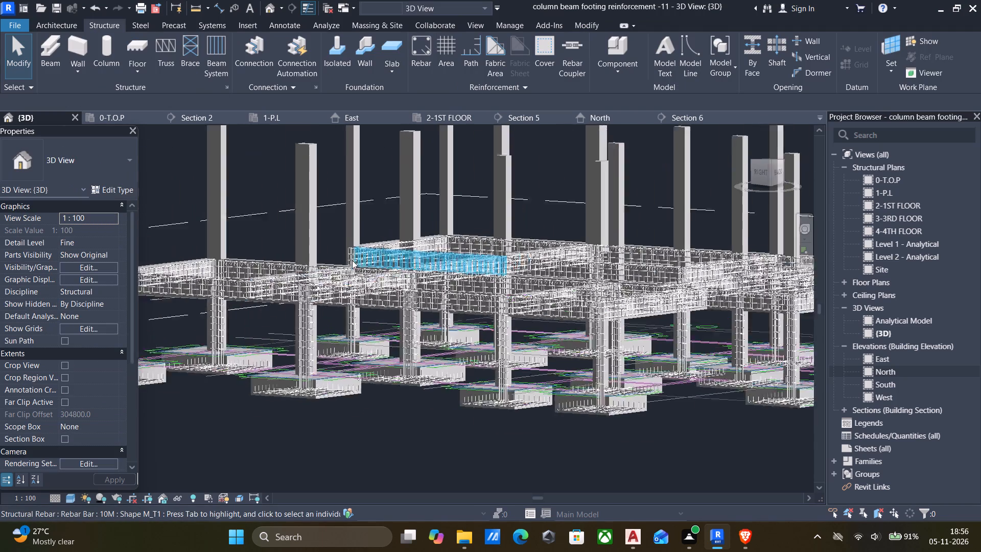
{"action": "scroll", "coordinate": [352, 260], "scroll_direction": "up", "scroll_amount": 1}
{"action": "scroll", "coordinate": [421, 270], "scroll_direction": "down", "scroll_amount": 5}
{"action": "middle_click_drag", "start_coordinate": [290, 268], "coordinate": [400, 278]}
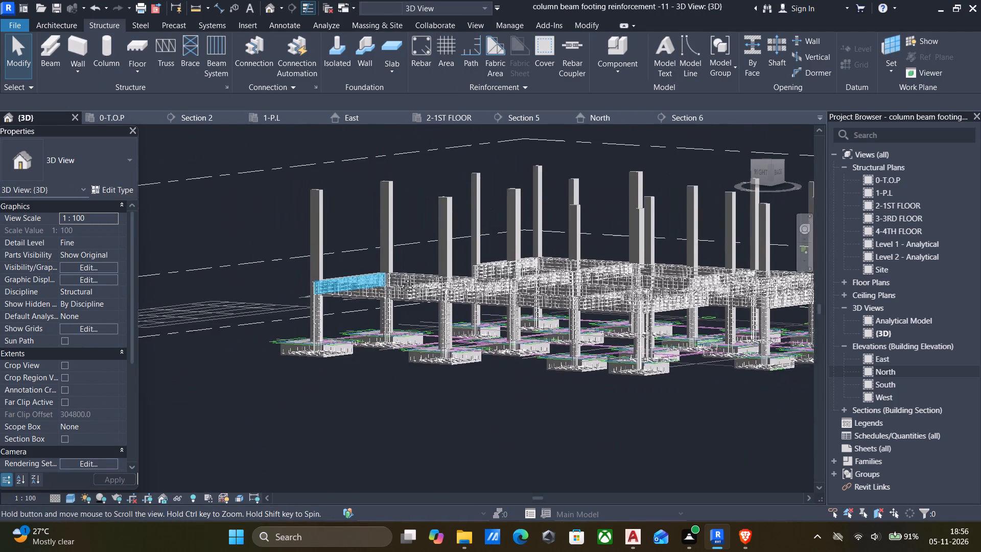
{"action": "middle_click_drag", "start_coordinate": [400, 278], "coordinate": [409, 279]}
{"action": "scroll", "coordinate": [335, 294], "scroll_direction": "up", "scroll_amount": 17}
{"action": "scroll", "coordinate": [380, 278], "scroll_direction": "up", "scroll_amount": 3}
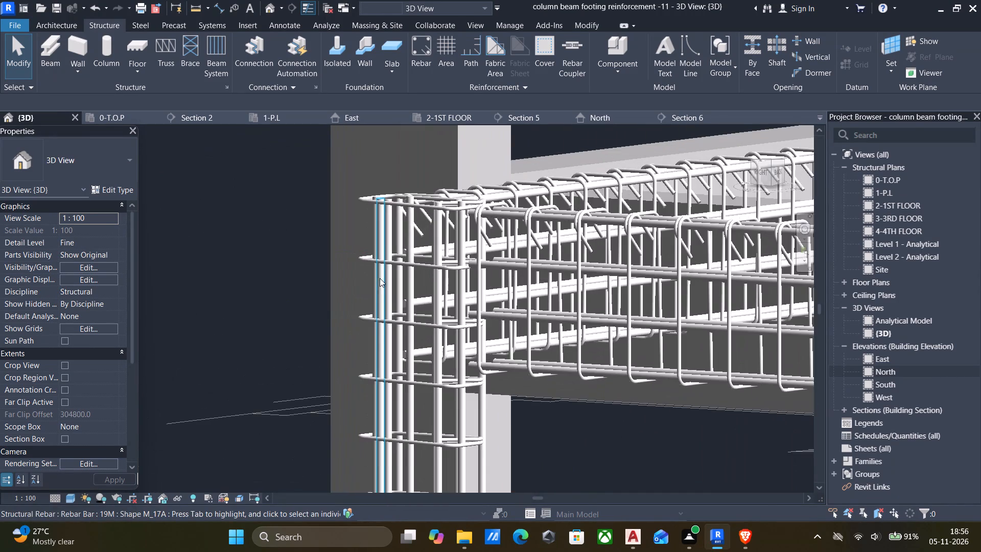
{"action": "scroll", "coordinate": [382, 274], "scroll_direction": "down", "scroll_amount": 7}
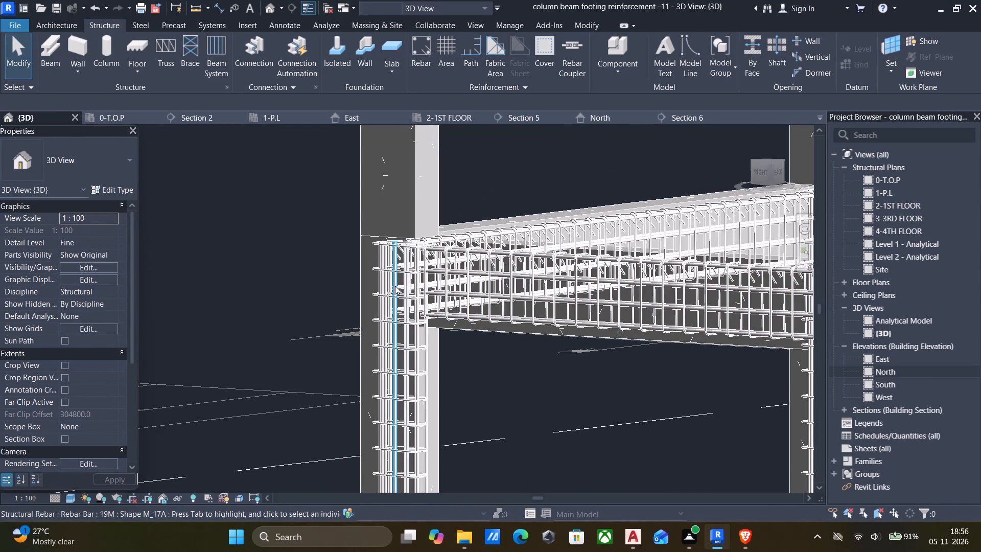
{"action": "left_click", "coordinate": [386, 299]}
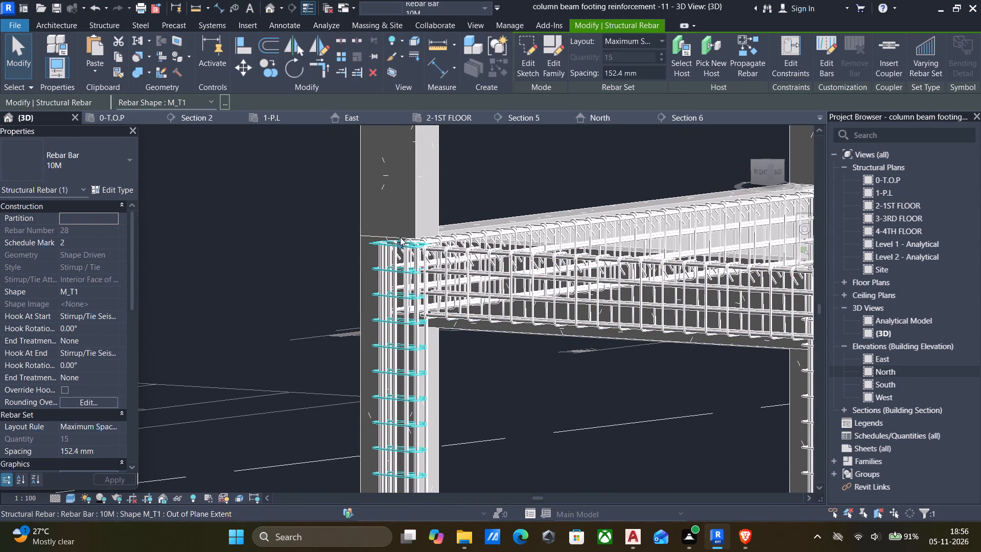
{"action": "left_click_drag", "start_coordinate": [400, 237], "coordinate": [399, 187]}
{"action": "scroll", "coordinate": [398, 202], "scroll_direction": "down", "scroll_amount": 5}
{"action": "middle_click_drag", "start_coordinate": [399, 187], "coordinate": [399, 191]}
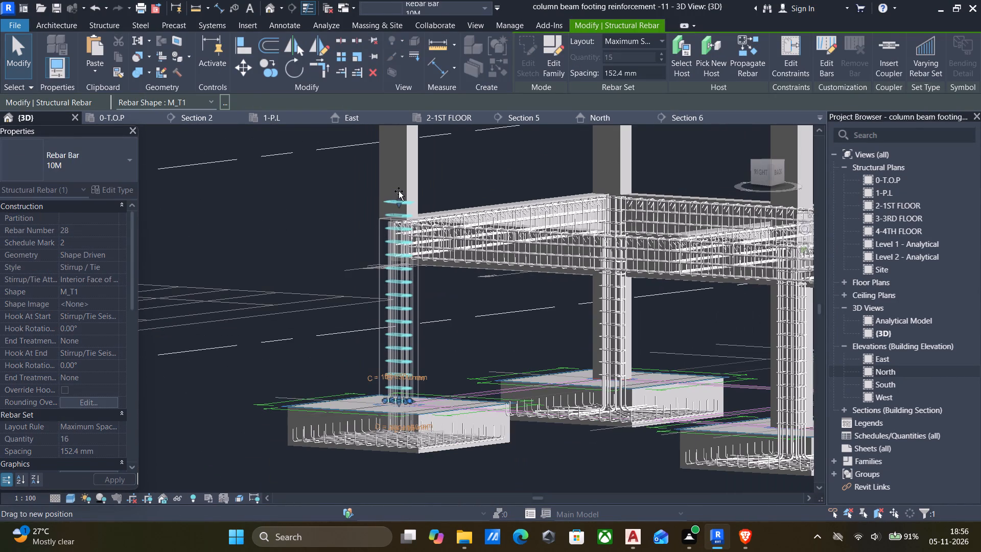
{"action": "middle_click_drag", "start_coordinate": [399, 191], "coordinate": [414, 320]}
{"action": "left_click_drag", "start_coordinate": [414, 320], "coordinate": [410, 261]}
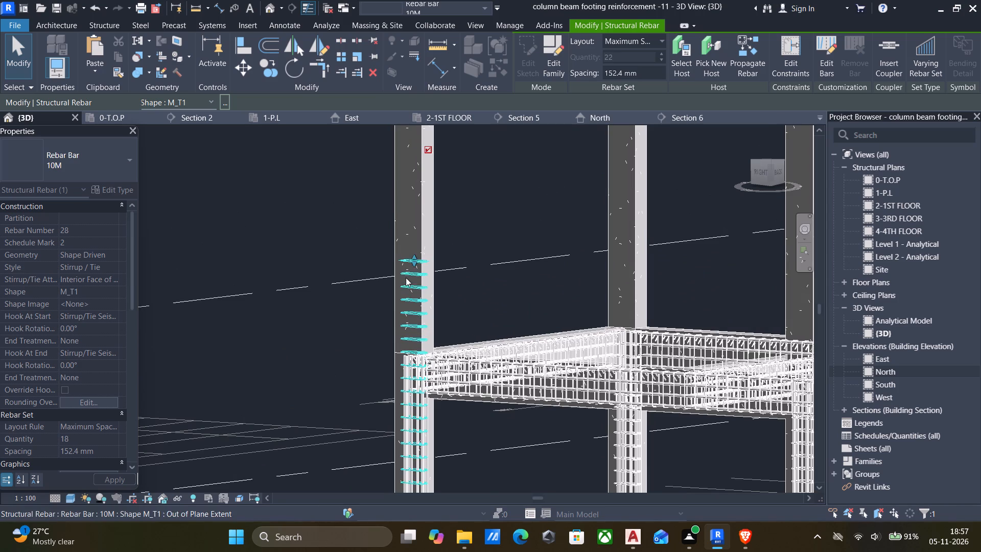
{"action": "left_click_drag", "start_coordinate": [412, 258], "coordinate": [405, 223]}
{"action": "scroll", "coordinate": [404, 221], "scroll_direction": "down", "scroll_amount": 3}
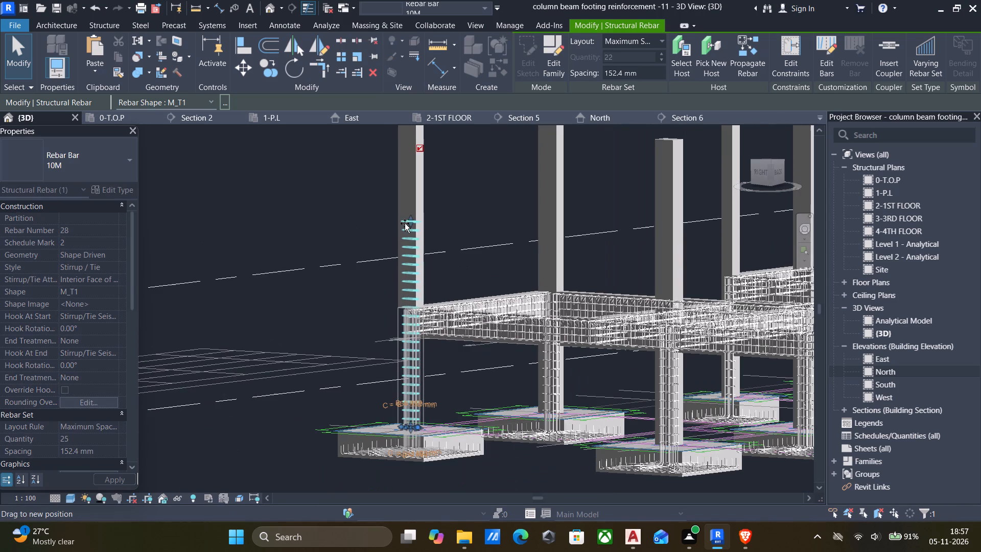
{"action": "left_click_drag", "start_coordinate": [405, 223], "coordinate": [434, 315]}
{"action": "middle_click_drag", "start_coordinate": [405, 224], "coordinate": [434, 315]}
{"action": "scroll", "coordinate": [434, 315], "scroll_direction": "down", "scroll_amount": 1}
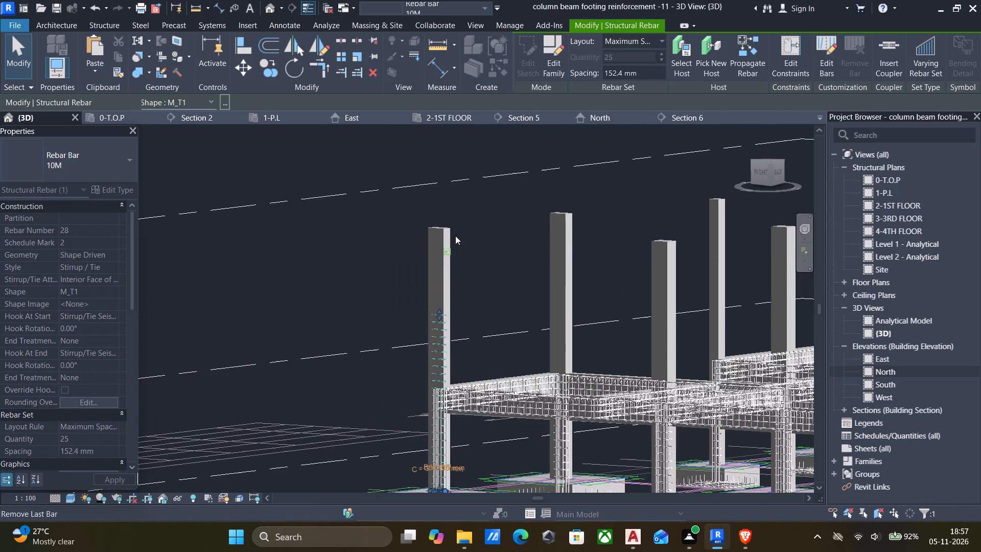
Extend the same 10M stirrup set further up to just below the top of the upper corner column.
{"action": "scroll", "coordinate": [428, 296], "scroll_direction": "up", "scroll_amount": 8}
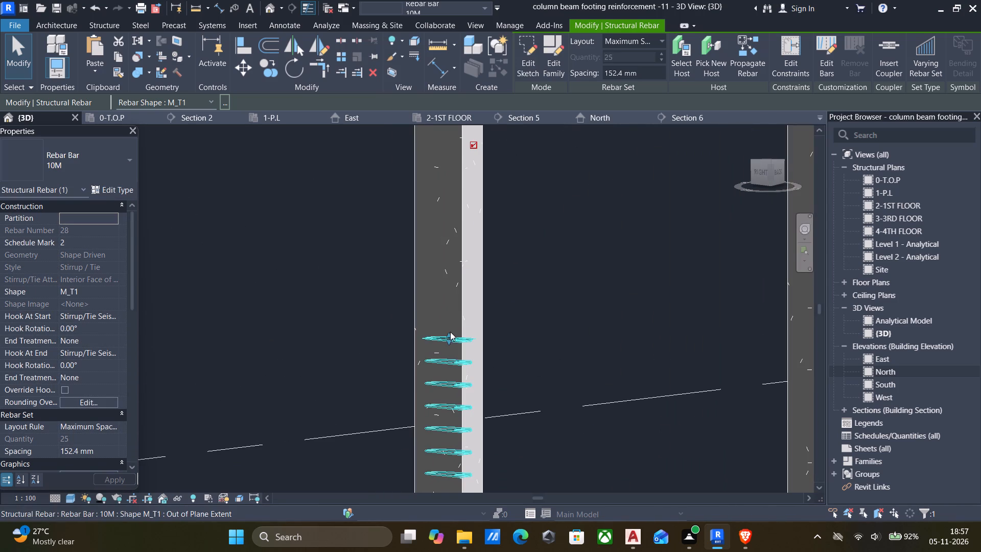
{"action": "left_click_drag", "start_coordinate": [449, 333], "coordinate": [446, 212]}
{"action": "scroll", "coordinate": [448, 266], "scroll_direction": "down", "scroll_amount": 8}
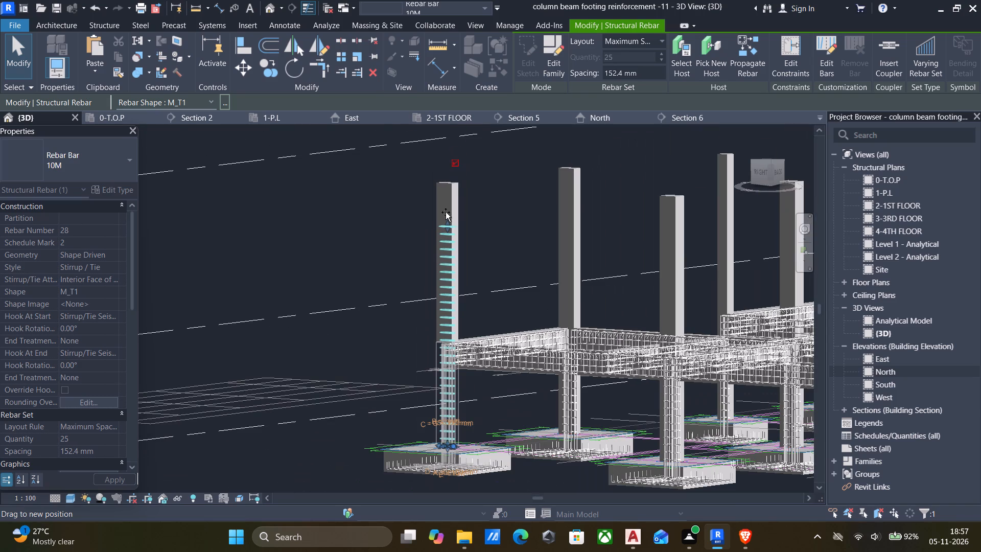
{"action": "left_click_drag", "start_coordinate": [446, 212], "coordinate": [446, 191]}
{"action": "scroll", "coordinate": [446, 191], "scroll_direction": "up", "scroll_amount": 4}
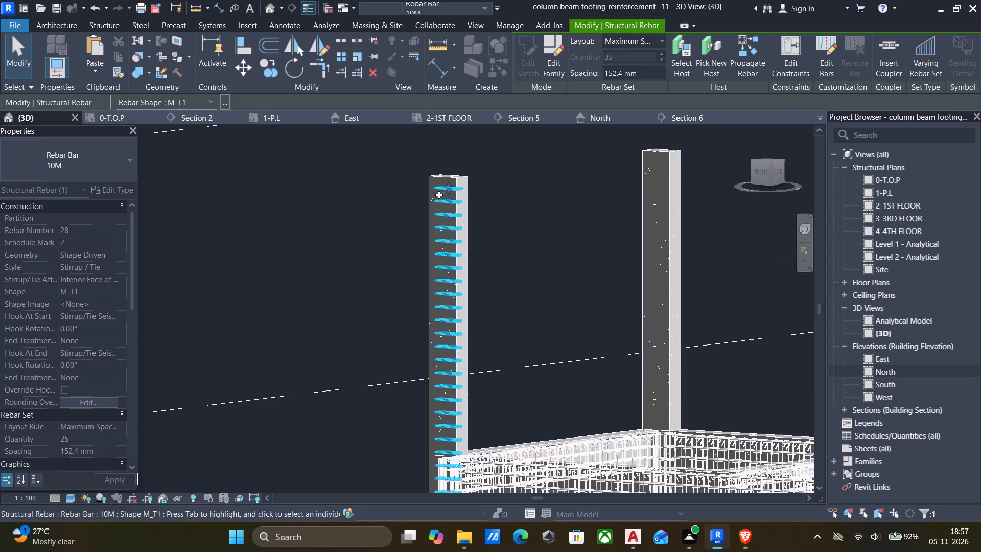
{"action": "scroll", "coordinate": [498, 226], "scroll_direction": "down", "scroll_amount": 8}
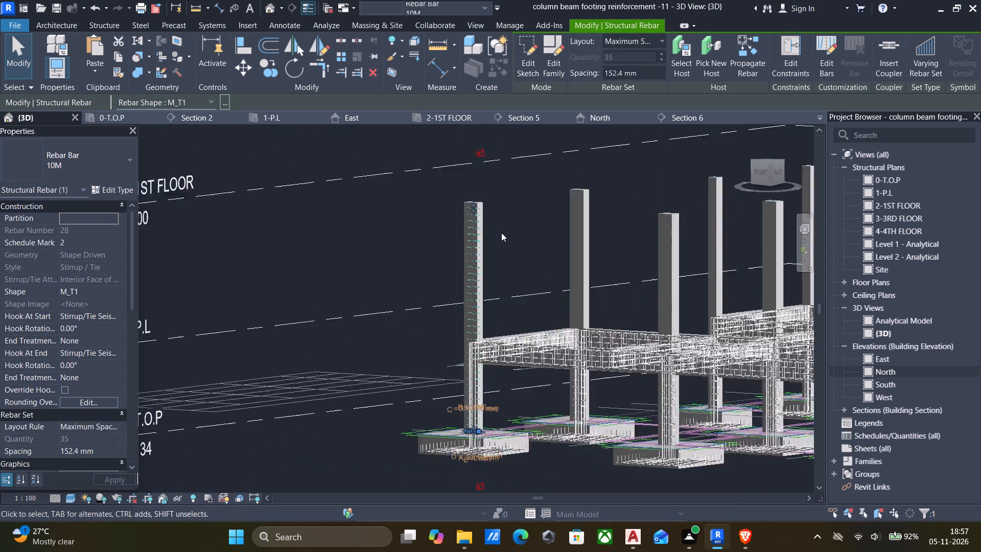
Clear the selection and save the model.
{"action": "middle_click_drag", "start_coordinate": [528, 238], "coordinate": [451, 255]}
{"action": "scroll", "coordinate": [524, 242], "scroll_direction": "down", "scroll_amount": 1}
{"action": "scroll", "coordinate": [451, 258], "scroll_direction": "down", "scroll_amount": 3}
{"action": "middle_click_drag", "start_coordinate": [599, 264], "coordinate": [548, 269]}
{"action": "key", "text": "ctrl+s"}
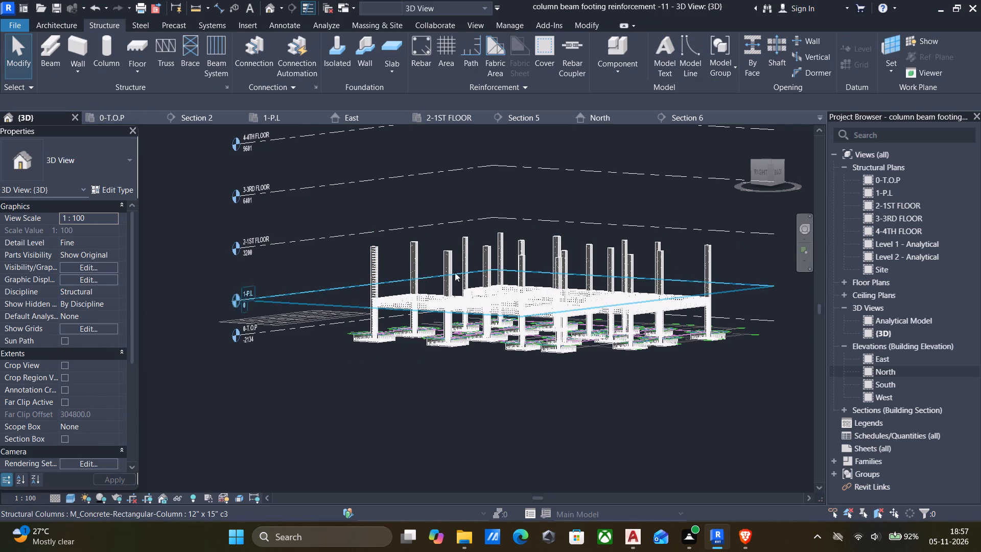
Examine the tops of the 19M vertical bars where the corner column meets the plinth beams.
{"action": "scroll", "coordinate": [387, 305], "scroll_direction": "up", "scroll_amount": 13}
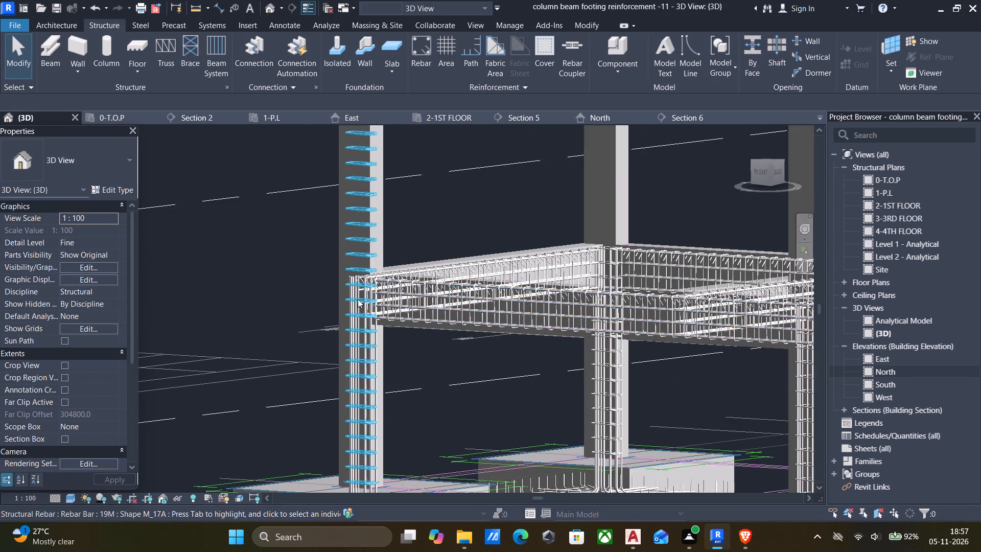
{"action": "scroll", "coordinate": [350, 282], "scroll_direction": "up", "scroll_amount": 10}
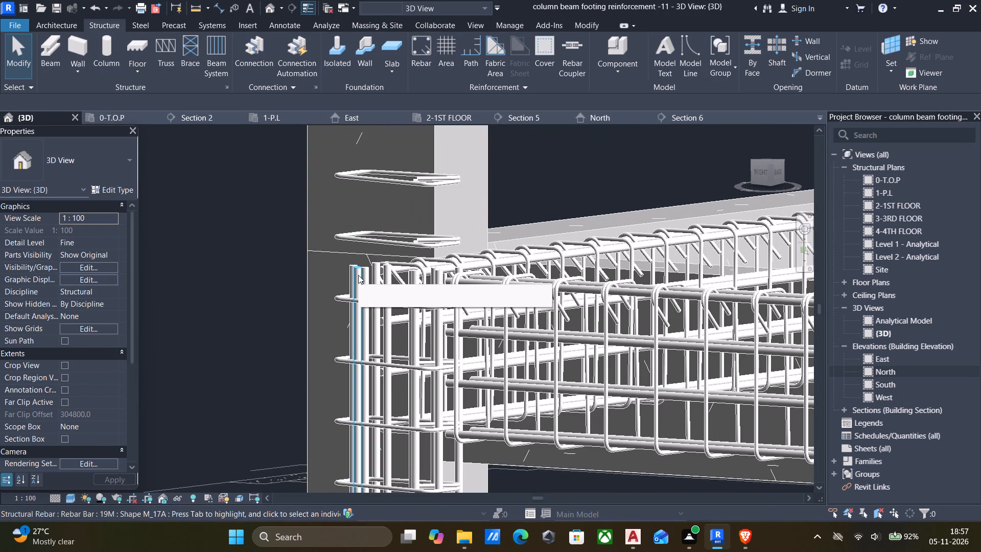
{"action": "scroll", "coordinate": [358, 275], "scroll_direction": "down", "scroll_amount": 10}
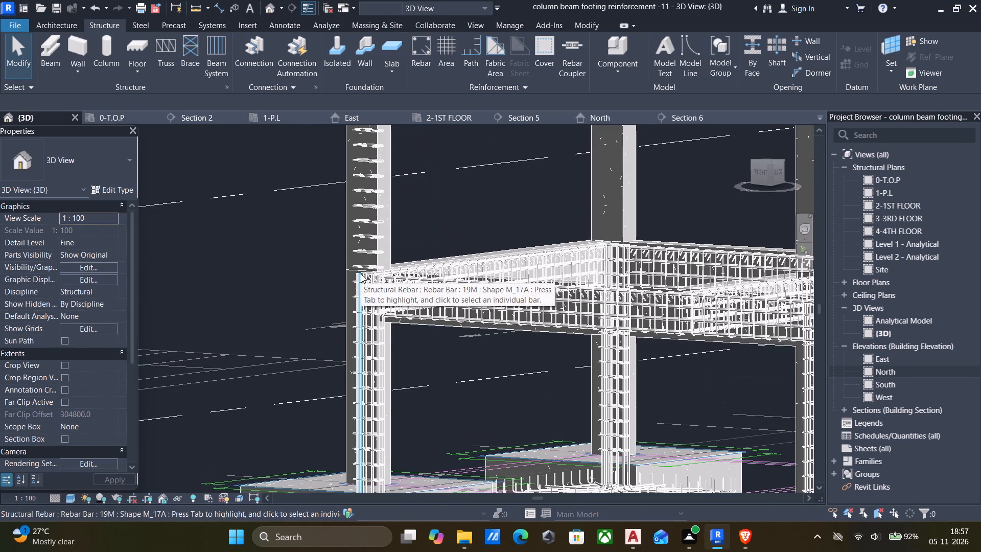
{"action": "scroll", "coordinate": [362, 274], "scroll_direction": "up", "scroll_amount": 9}
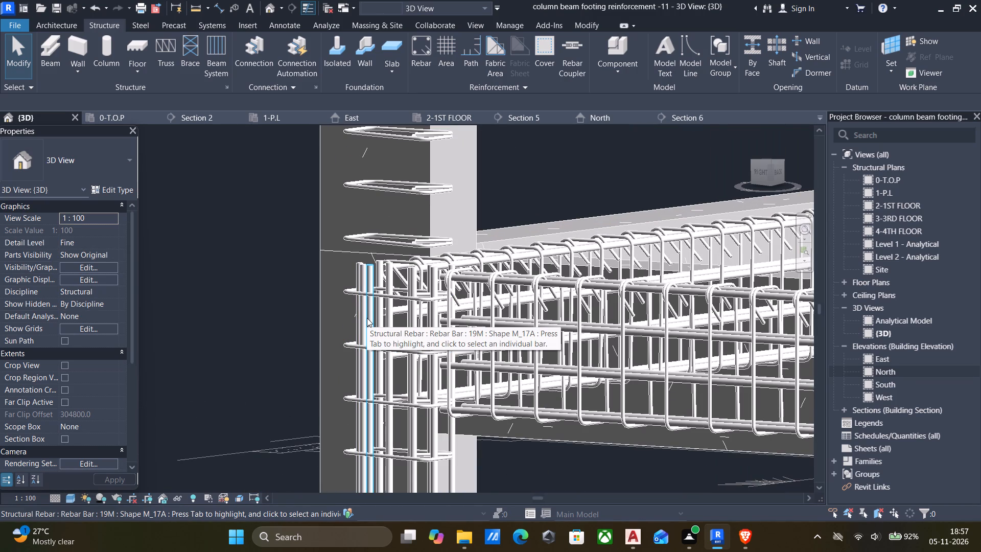
{"action": "scroll", "coordinate": [367, 318], "scroll_direction": "up", "scroll_amount": 3}
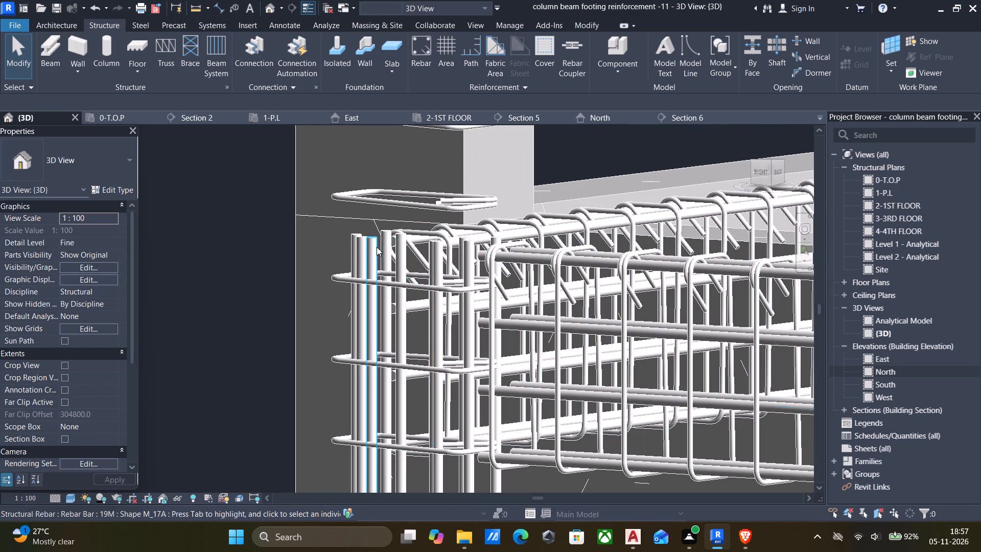
{"action": "scroll", "coordinate": [366, 256], "scroll_direction": "down", "scroll_amount": 4}
{"action": "middle_click_drag", "start_coordinate": [367, 266], "coordinate": [395, 290], "text": "shift"}
{"action": "scroll", "coordinate": [395, 290], "scroll_direction": "down", "scroll_amount": 8}
{"action": "scroll", "coordinate": [399, 290], "scroll_direction": "up", "scroll_amount": 1}
{"action": "middle_click_drag", "start_coordinate": [397, 285], "coordinate": [479, 291]}
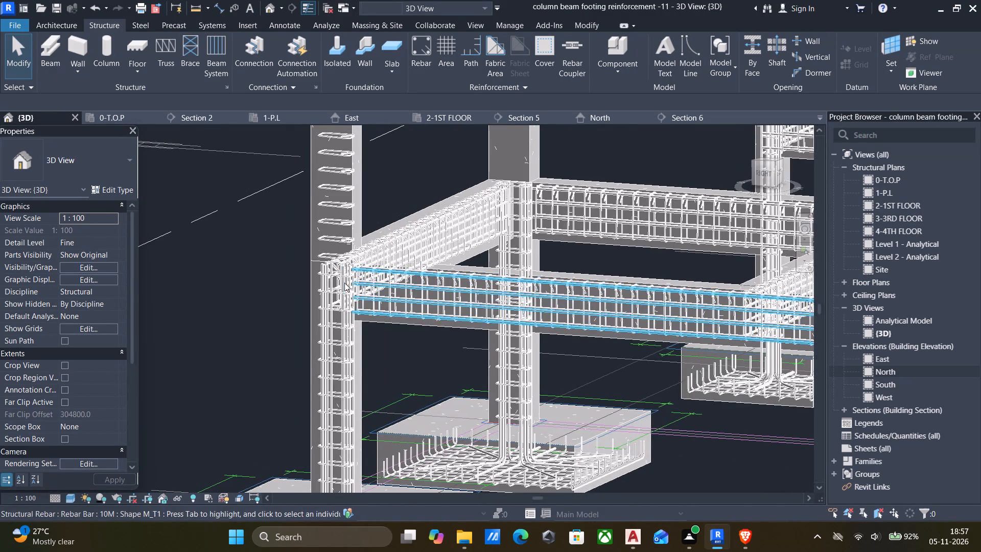
{"action": "middle_click_drag", "start_coordinate": [359, 285], "coordinate": [440, 301]}
{"action": "scroll", "coordinate": [398, 301], "scroll_direction": "up", "scroll_amount": 11}
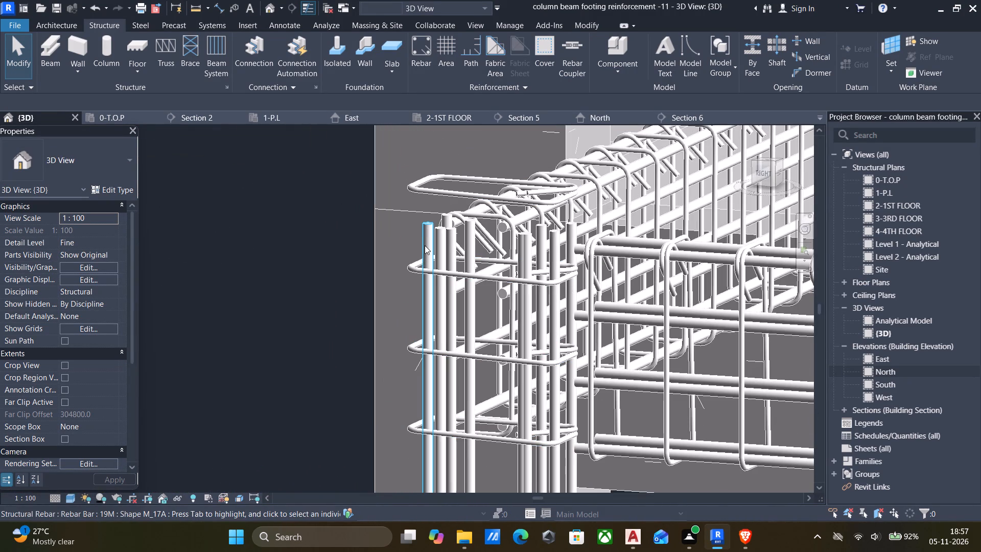
Inspect one 19M M_17A vertical bar of the corner column along its run down to the footing.
{"action": "left_click", "coordinate": [426, 243]}
{"action": "scroll", "coordinate": [435, 227], "scroll_direction": "down", "scroll_amount": 11}
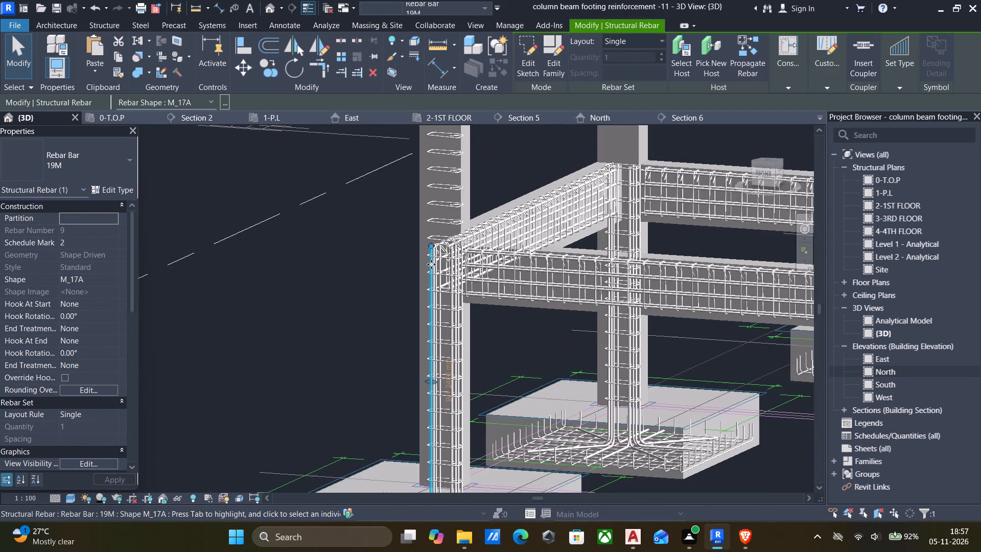
{"action": "scroll", "coordinate": [511, 238], "scroll_direction": "down", "scroll_amount": 2}
{"action": "middle_click_drag", "start_coordinate": [493, 245], "coordinate": [536, 248]}
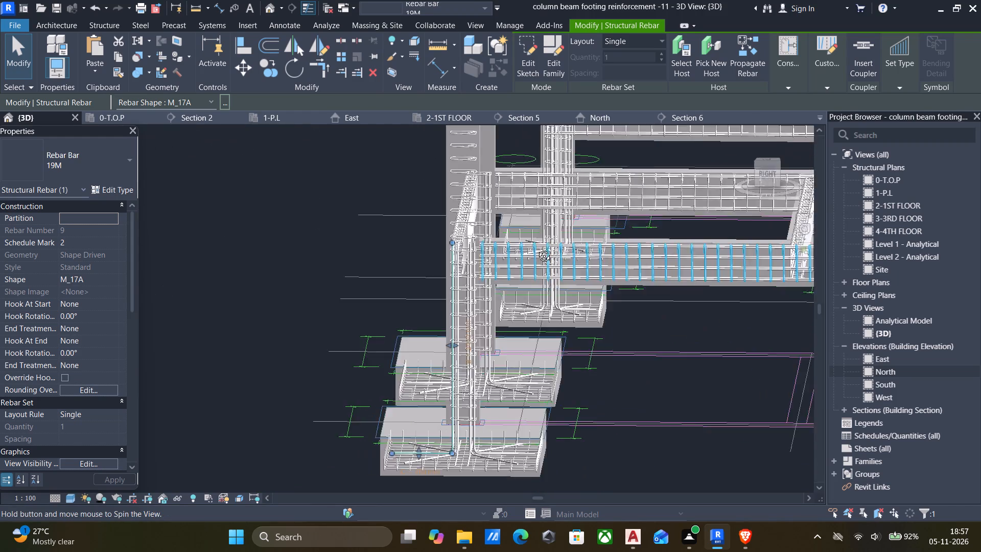
{"action": "middle_click_drag", "start_coordinate": [536, 248], "coordinate": [532, 278]}
{"action": "scroll", "coordinate": [475, 286], "scroll_direction": "up", "scroll_amount": 3}
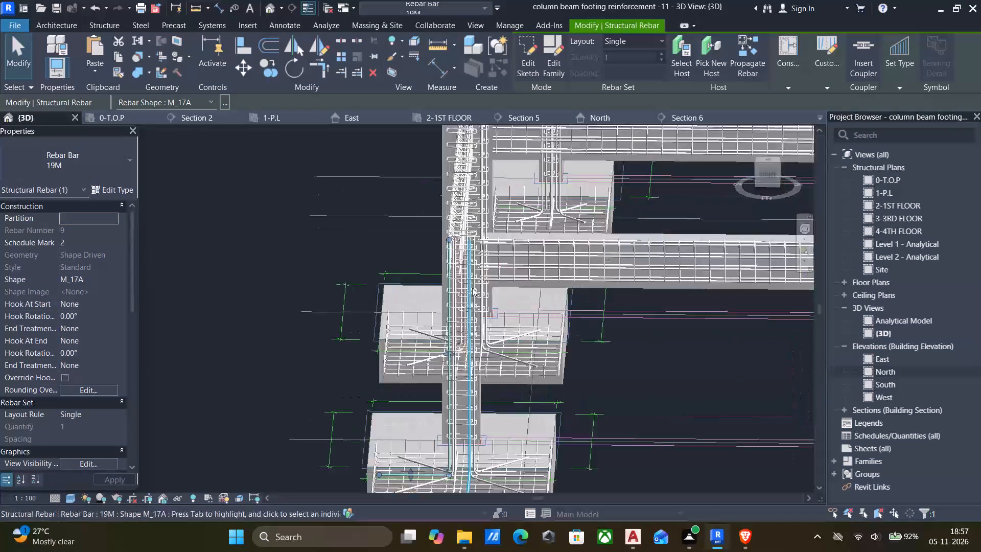
{"action": "scroll", "coordinate": [472, 288], "scroll_direction": "up", "scroll_amount": 3}
{"action": "scroll", "coordinate": [446, 255], "scroll_direction": "down", "scroll_amount": 7}
{"action": "key", "text": "Escape"}
{"action": "scroll", "coordinate": [446, 254], "scroll_direction": "down", "scroll_amount": 6}
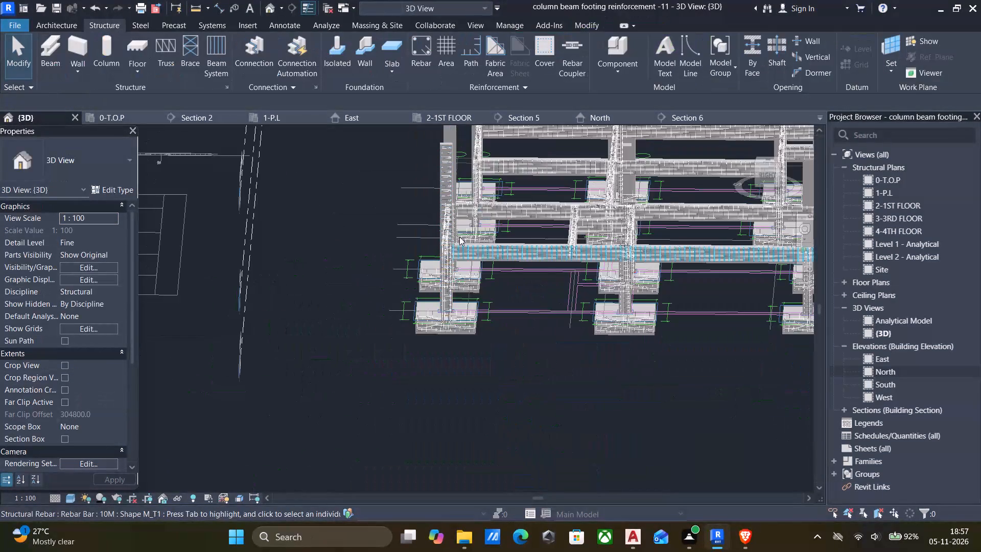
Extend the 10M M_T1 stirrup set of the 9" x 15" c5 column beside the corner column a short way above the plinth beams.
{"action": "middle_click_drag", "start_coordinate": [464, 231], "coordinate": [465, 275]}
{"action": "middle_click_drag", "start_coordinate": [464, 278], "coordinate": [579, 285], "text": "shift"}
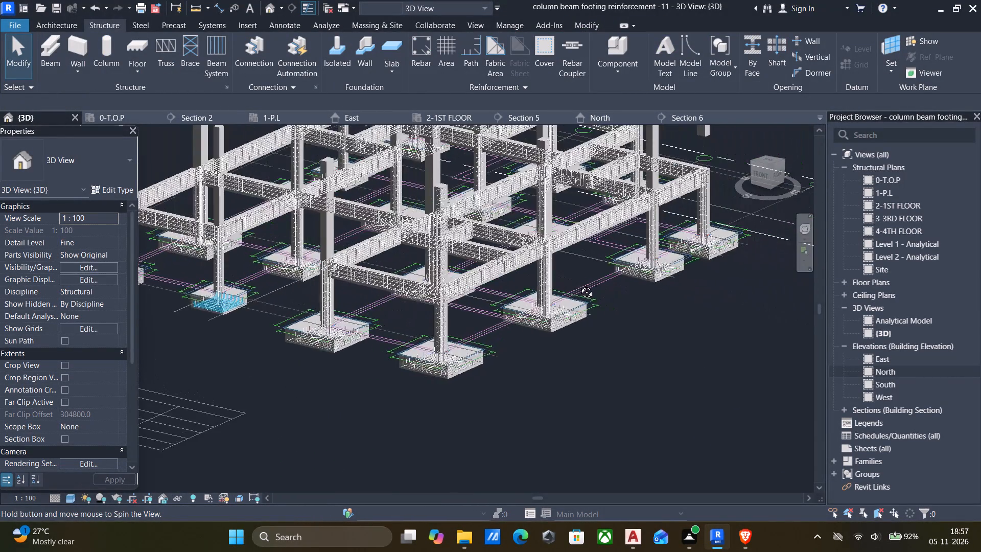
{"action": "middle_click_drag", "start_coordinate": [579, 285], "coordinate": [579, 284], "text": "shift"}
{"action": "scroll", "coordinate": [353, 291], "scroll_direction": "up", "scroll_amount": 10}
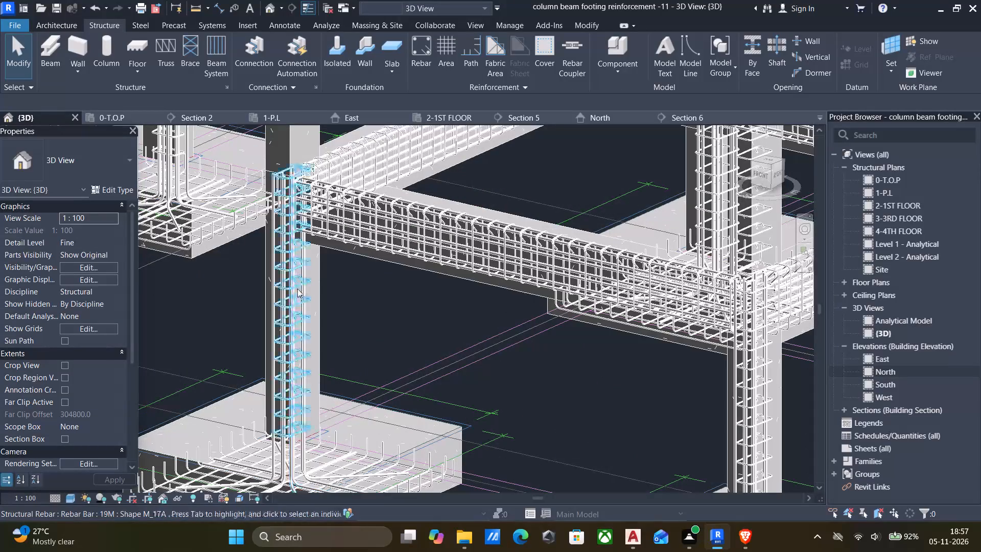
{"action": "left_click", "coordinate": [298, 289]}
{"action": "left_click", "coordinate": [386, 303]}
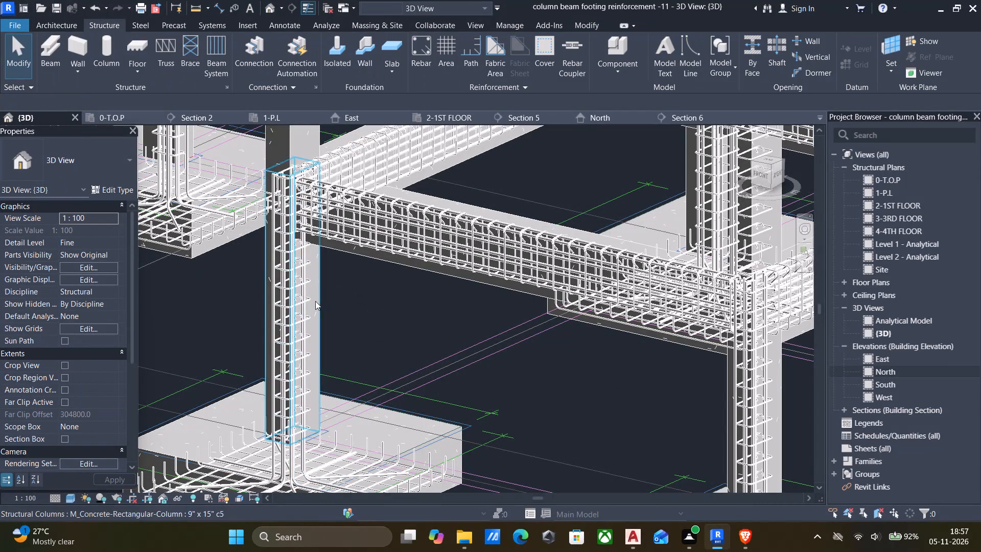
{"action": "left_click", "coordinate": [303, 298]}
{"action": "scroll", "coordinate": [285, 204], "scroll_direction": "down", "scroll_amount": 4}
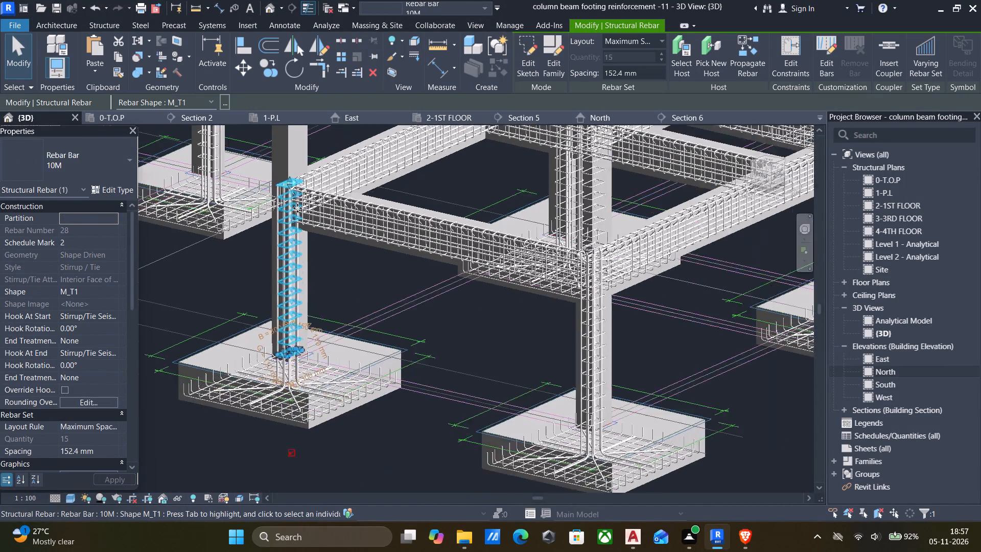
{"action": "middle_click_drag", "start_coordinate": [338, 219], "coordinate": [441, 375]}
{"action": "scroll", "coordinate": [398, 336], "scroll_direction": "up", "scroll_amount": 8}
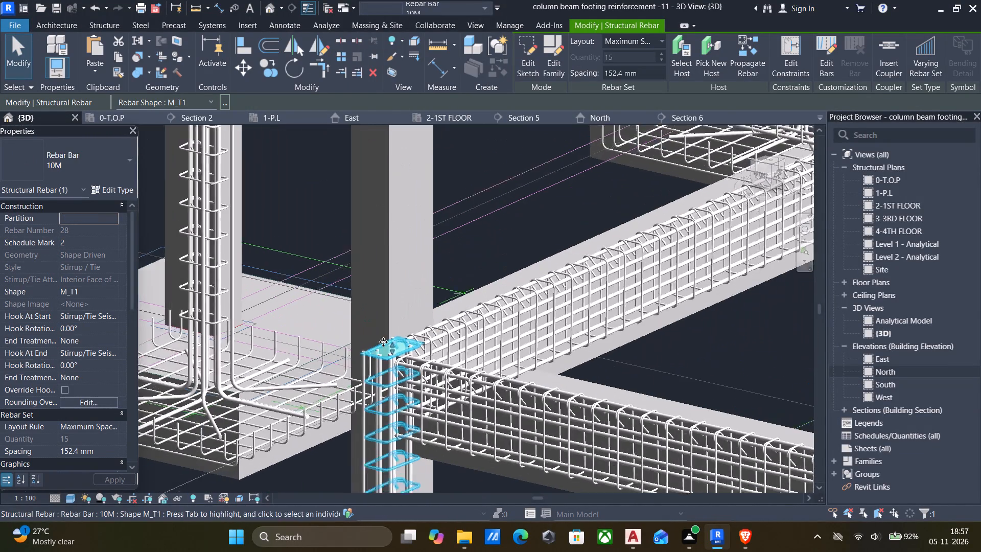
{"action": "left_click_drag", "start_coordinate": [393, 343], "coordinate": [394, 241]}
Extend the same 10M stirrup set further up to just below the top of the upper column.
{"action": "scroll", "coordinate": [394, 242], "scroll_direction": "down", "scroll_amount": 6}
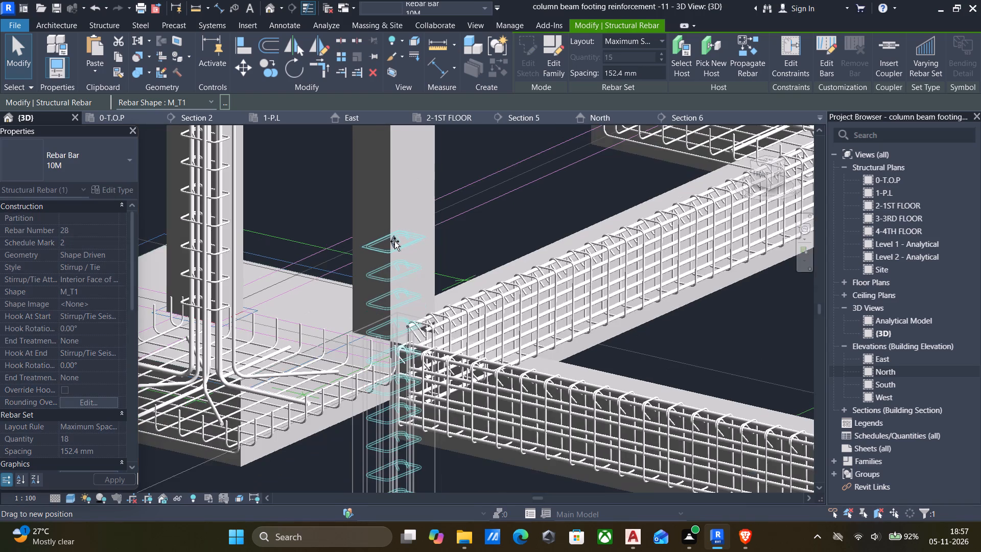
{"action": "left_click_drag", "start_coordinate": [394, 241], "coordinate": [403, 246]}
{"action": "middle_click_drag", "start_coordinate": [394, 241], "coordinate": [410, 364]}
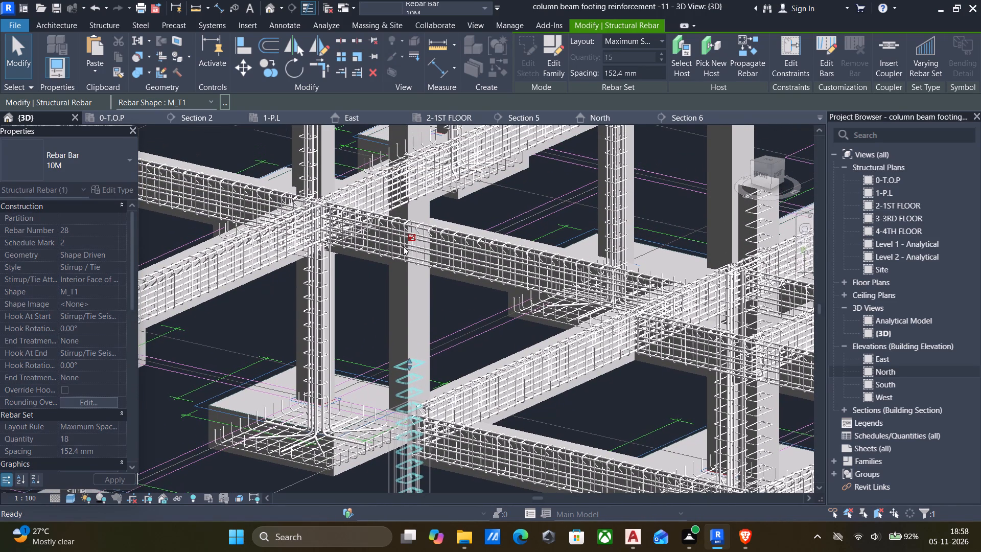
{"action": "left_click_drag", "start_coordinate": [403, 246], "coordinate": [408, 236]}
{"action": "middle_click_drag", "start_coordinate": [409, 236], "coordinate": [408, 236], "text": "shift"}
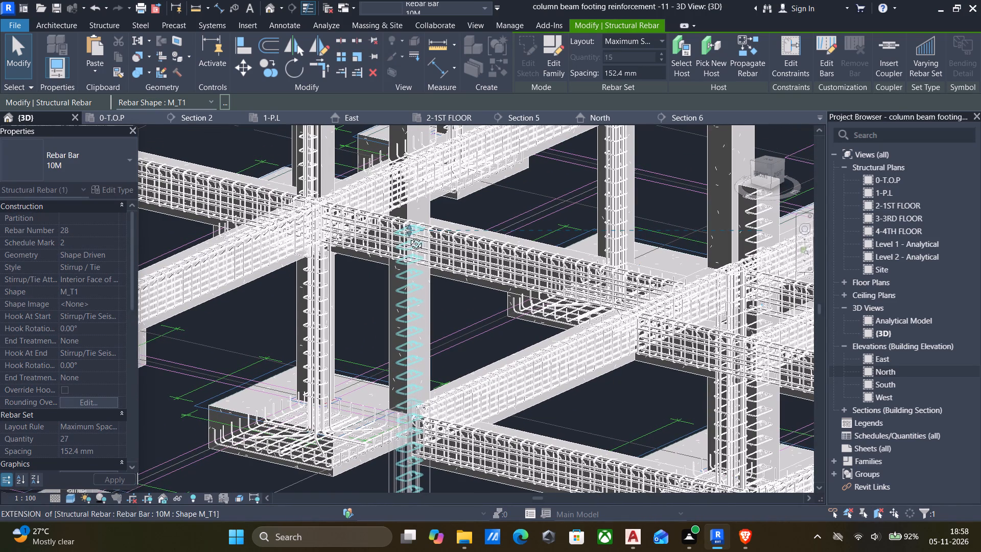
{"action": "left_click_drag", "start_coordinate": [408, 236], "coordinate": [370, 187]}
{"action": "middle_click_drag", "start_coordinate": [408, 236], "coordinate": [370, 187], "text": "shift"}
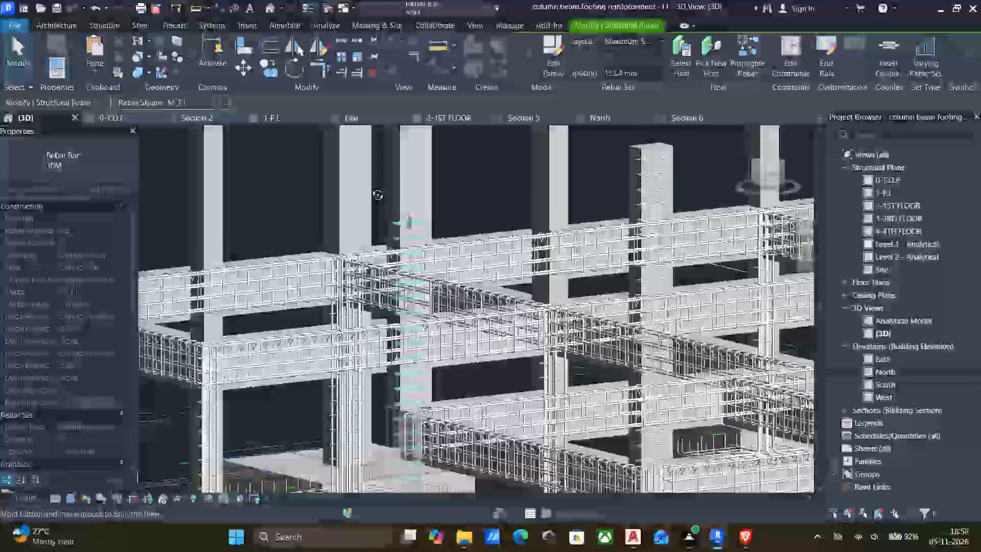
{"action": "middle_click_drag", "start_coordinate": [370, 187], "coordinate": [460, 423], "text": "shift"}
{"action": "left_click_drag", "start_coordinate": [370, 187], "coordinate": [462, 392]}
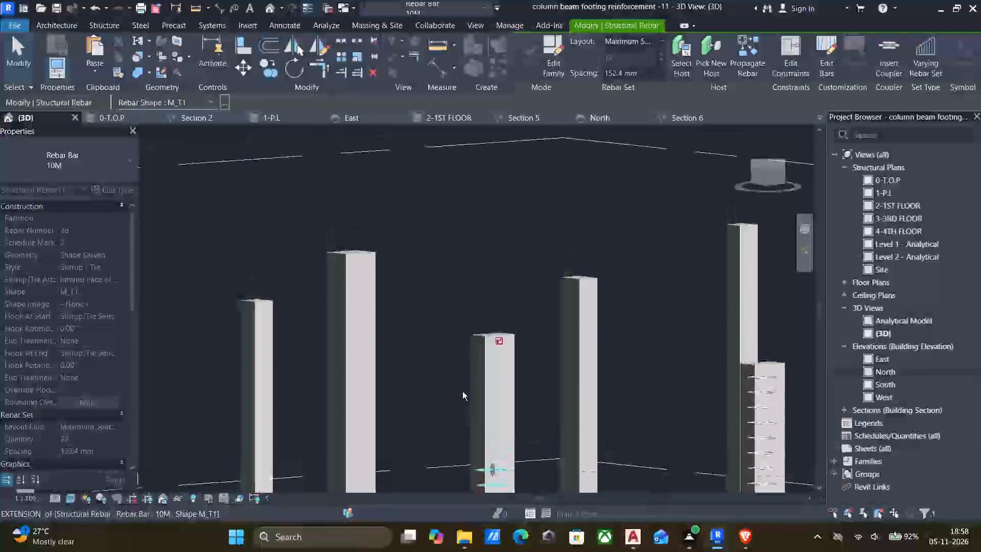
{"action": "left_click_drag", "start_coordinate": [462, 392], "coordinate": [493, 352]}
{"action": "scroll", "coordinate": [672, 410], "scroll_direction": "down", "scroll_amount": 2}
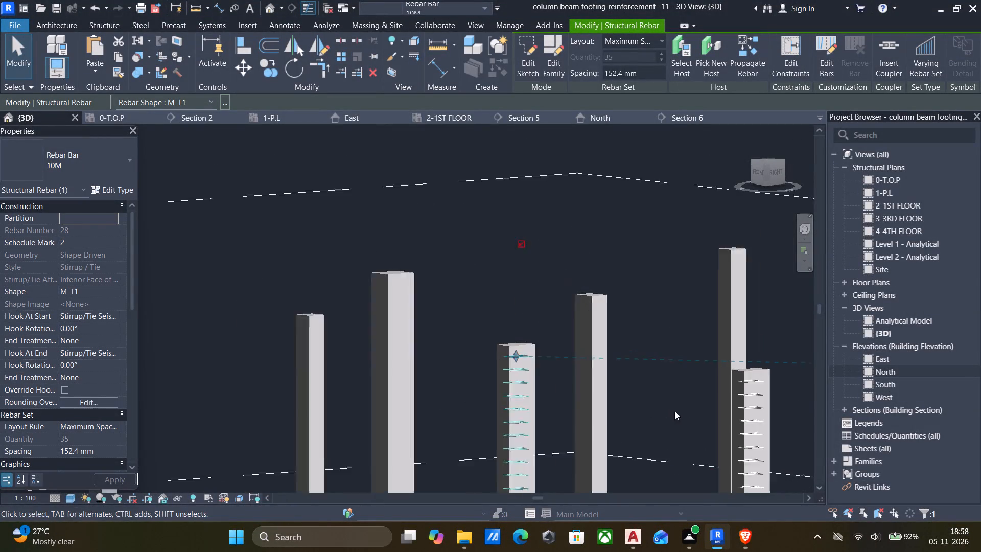
Examine the upper columns and their stirrups between 1-P.L and 2-1ST FLOOR in the North elevation.
{"action": "scroll", "coordinate": [674, 411], "scroll_direction": "down", "scroll_amount": 2}
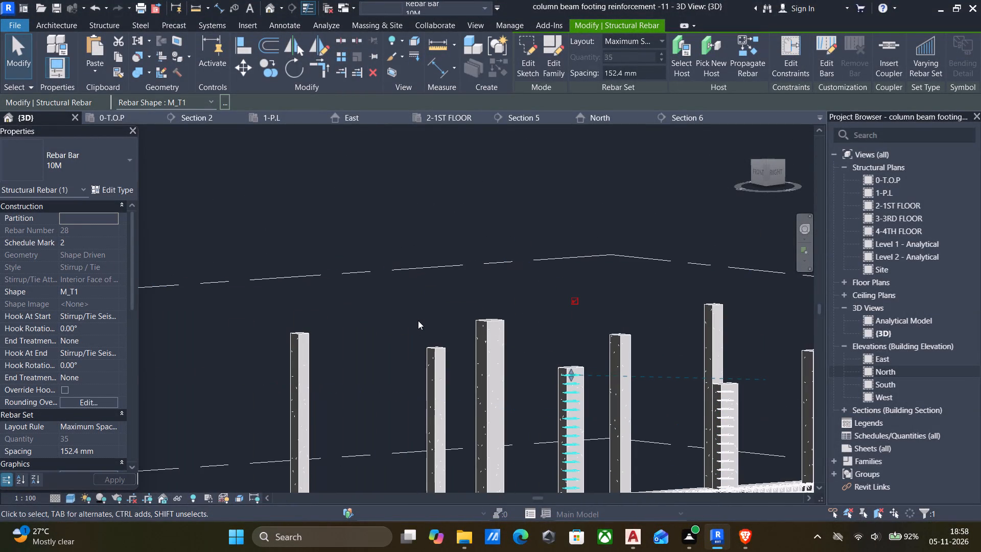
{"action": "scroll", "coordinate": [418, 321], "scroll_direction": "down", "scroll_amount": 1}
{"action": "scroll", "coordinate": [445, 382], "scroll_direction": "down", "scroll_amount": 2}
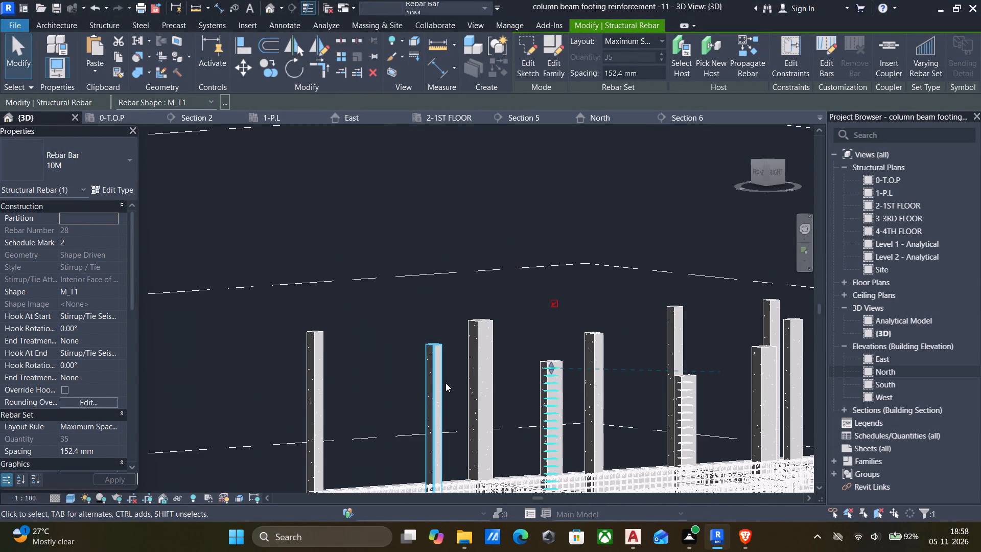
{"action": "scroll", "coordinate": [446, 383], "scroll_direction": "down", "scroll_amount": 5}
{"action": "middle_click_drag", "start_coordinate": [446, 384], "coordinate": [521, 347]}
{"action": "scroll", "coordinate": [592, 351], "scroll_direction": "up", "scroll_amount": 1}
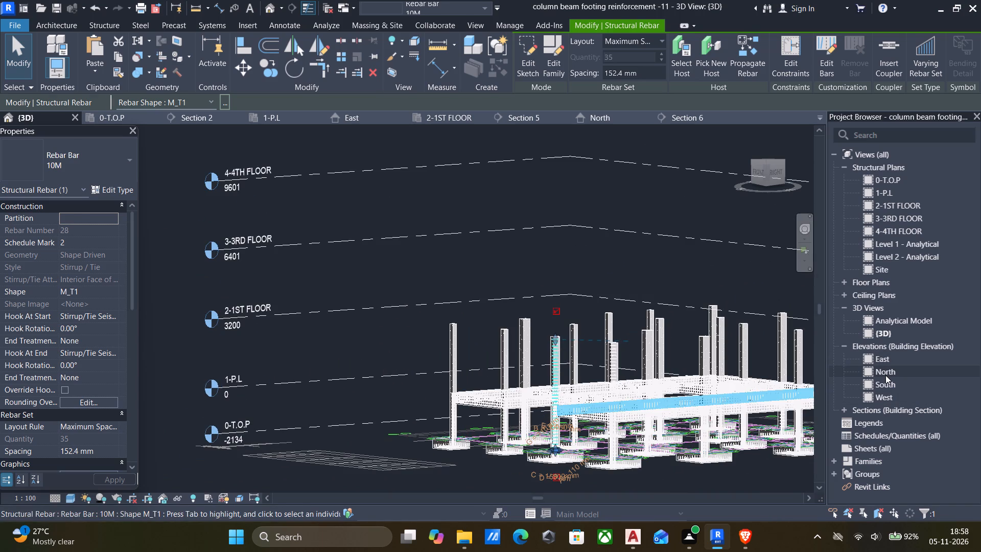
{"action": "double_click", "coordinate": [885, 375]}
{"action": "scroll", "coordinate": [321, 293], "scroll_direction": "down", "scroll_amount": 7}
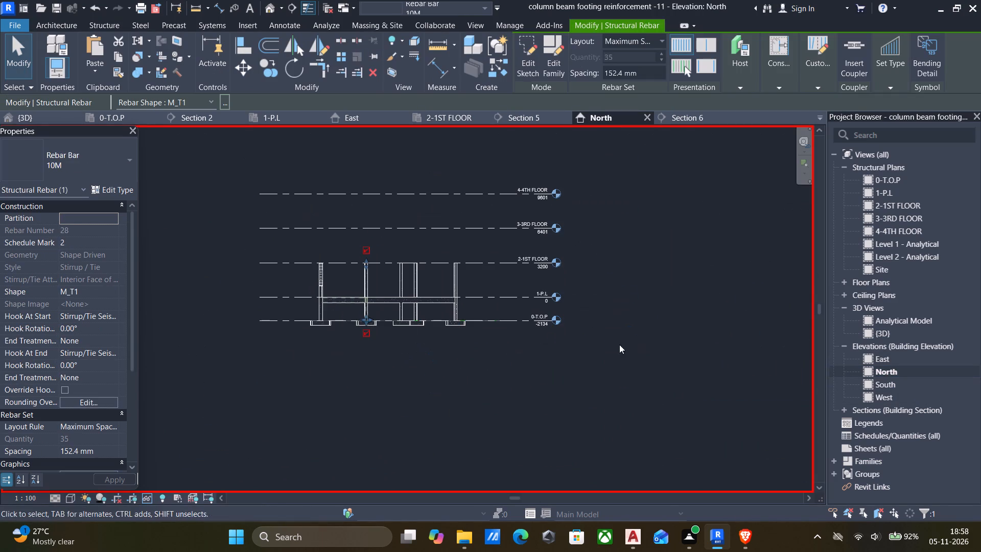
{"action": "scroll", "coordinate": [510, 272], "scroll_direction": "up", "scroll_amount": 4}
{"action": "scroll", "coordinate": [474, 283], "scroll_direction": "down", "scroll_amount": 3}
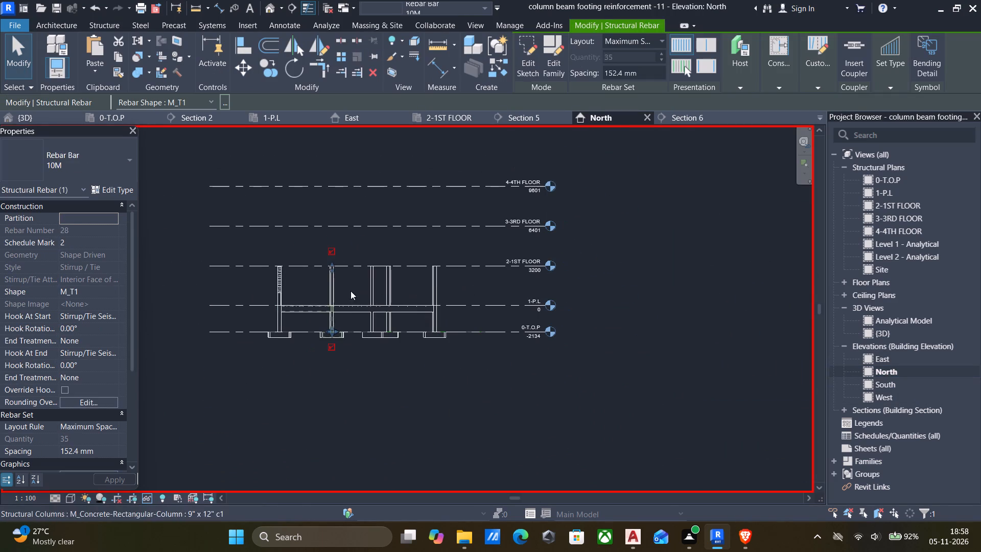
{"action": "scroll", "coordinate": [294, 298], "scroll_direction": "up", "scroll_amount": 5}
{"action": "scroll", "coordinate": [216, 284], "scroll_direction": "up", "scroll_amount": 3}
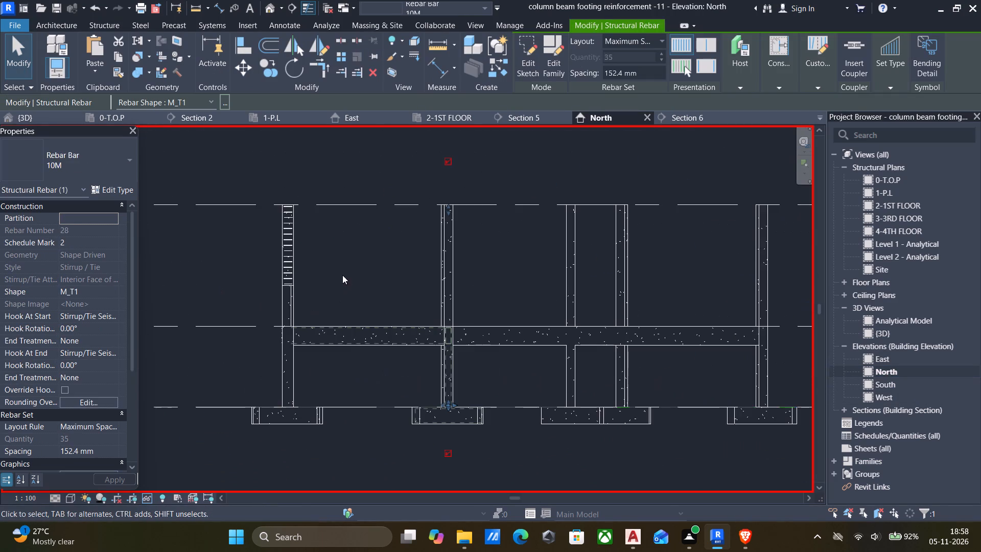
{"action": "scroll", "coordinate": [275, 257], "scroll_direction": "up", "scroll_amount": 3}
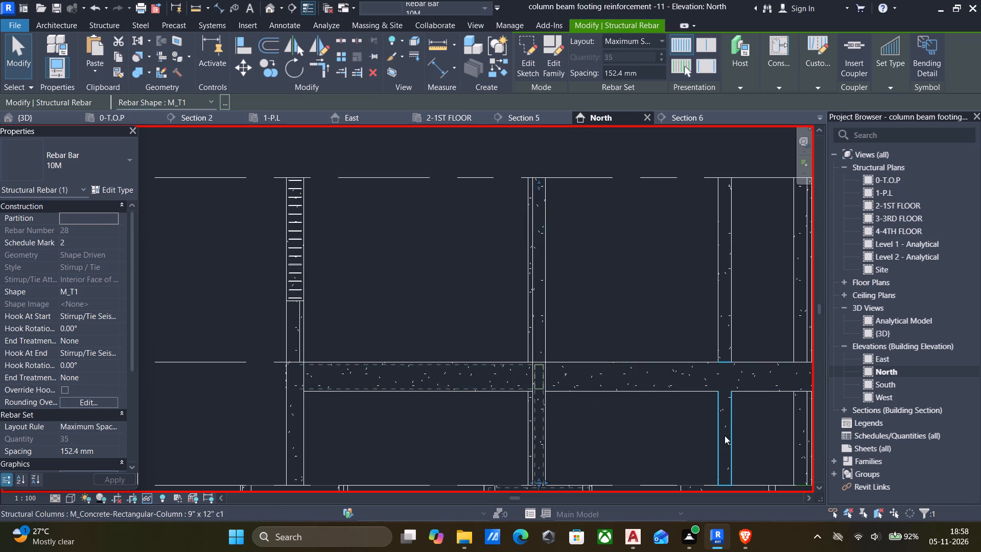
{"action": "scroll", "coordinate": [730, 471], "scroll_direction": "down", "scroll_amount": 3}
{"action": "middle_click_drag", "start_coordinate": [708, 415], "coordinate": [558, 357]}
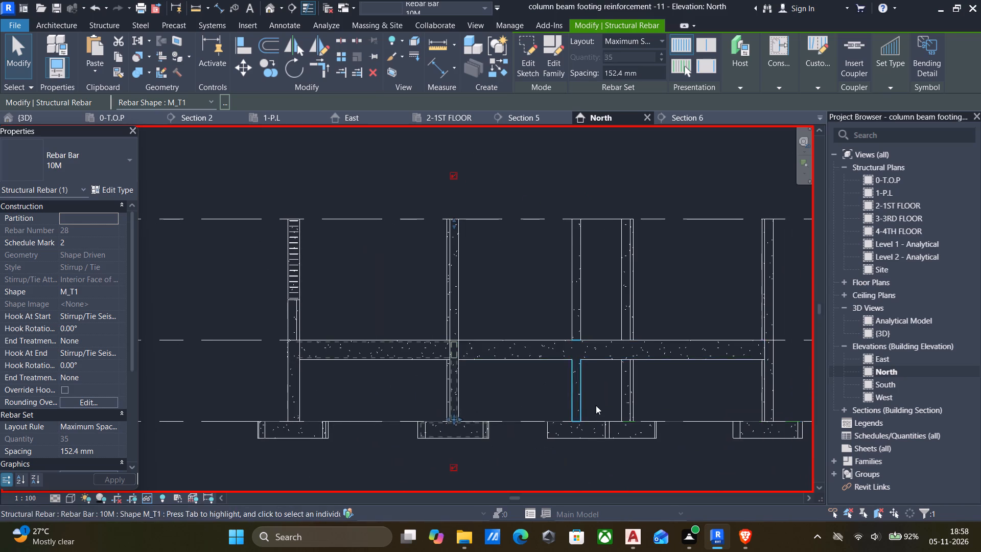
{"action": "scroll", "coordinate": [596, 405], "scroll_direction": "up", "scroll_amount": 1}
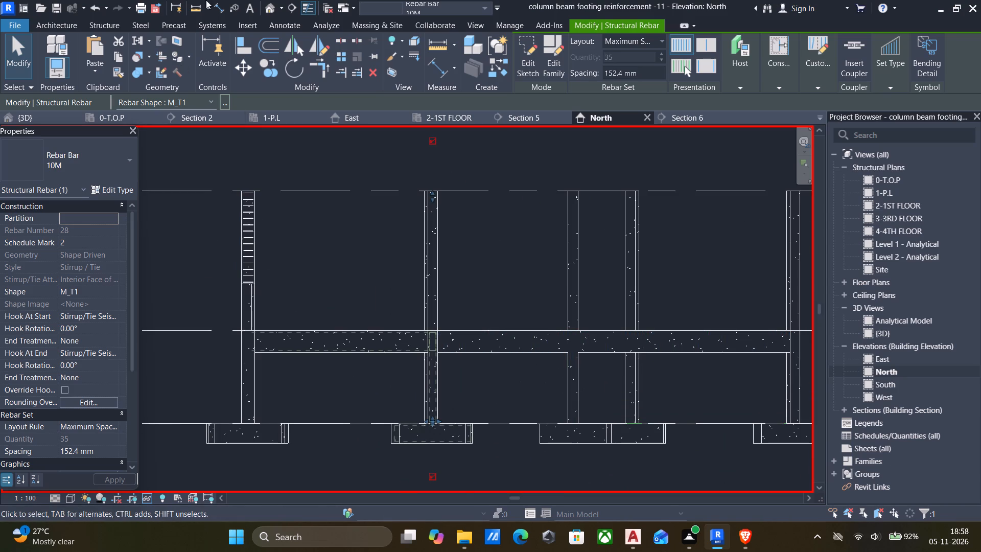
Examine the upper columns, plinth-beam joints and footing reinforcement around the frame in the 3D view.
{"action": "left_click", "coordinate": [268, 4]}
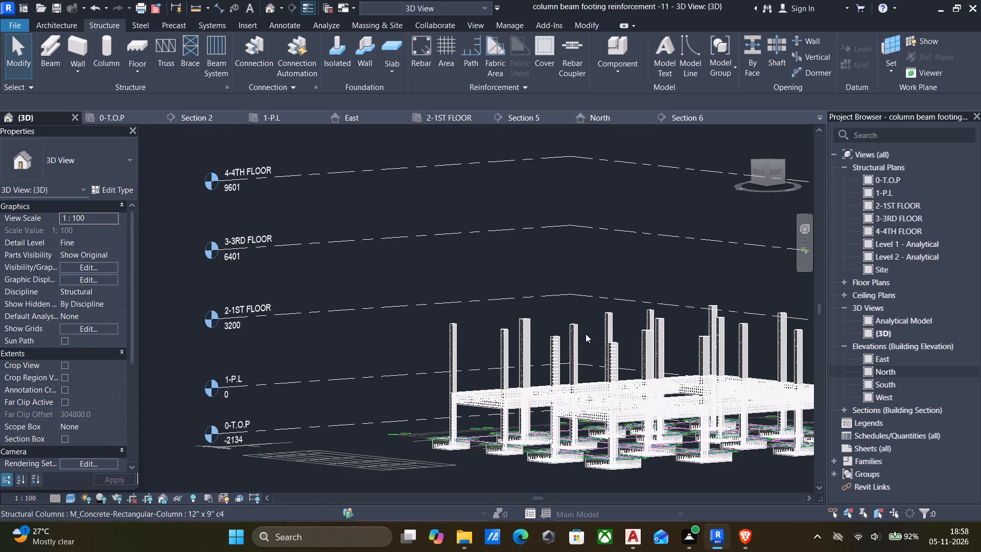
{"action": "scroll", "coordinate": [564, 366], "scroll_direction": "up", "scroll_amount": 11}
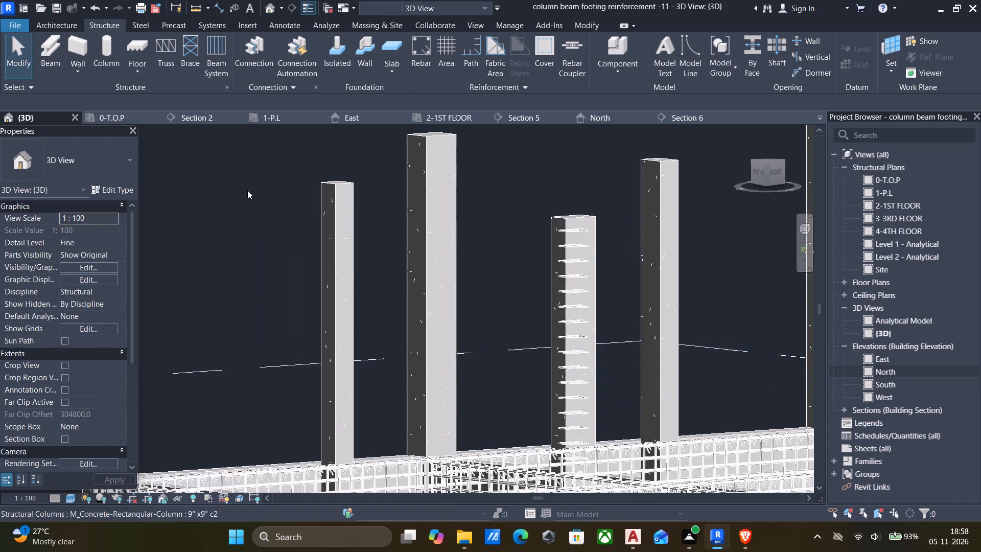
{"action": "scroll", "coordinate": [381, 337], "scroll_direction": "down", "scroll_amount": 3}
{"action": "middle_click_drag", "start_coordinate": [336, 380], "coordinate": [531, 308]}
{"action": "scroll", "coordinate": [334, 419], "scroll_direction": "up", "scroll_amount": 5}
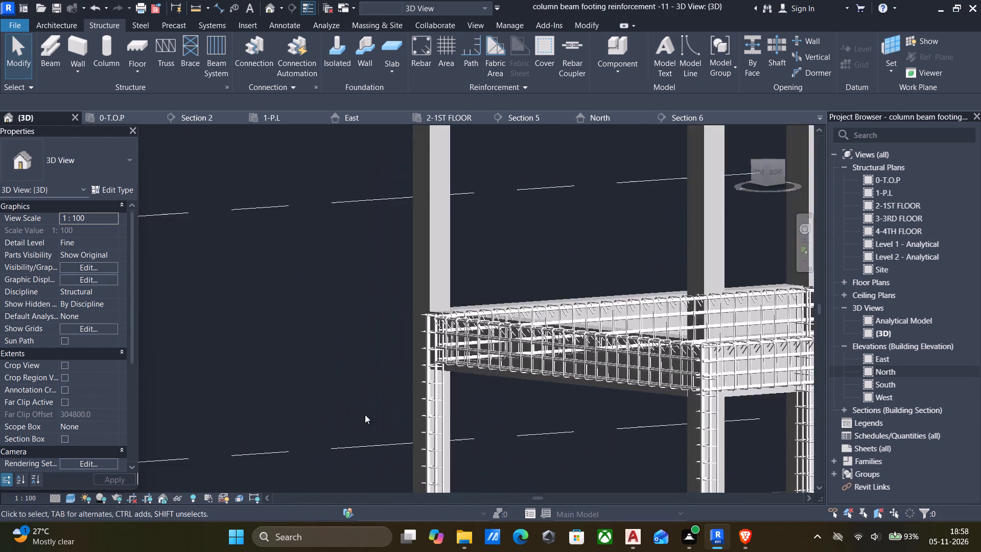
{"action": "scroll", "coordinate": [486, 383], "scroll_direction": "up", "scroll_amount": 4}
{"action": "scroll", "coordinate": [342, 250], "scroll_direction": "down", "scroll_amount": 5}
{"action": "middle_click_drag", "start_coordinate": [363, 255], "coordinate": [422, 340]}
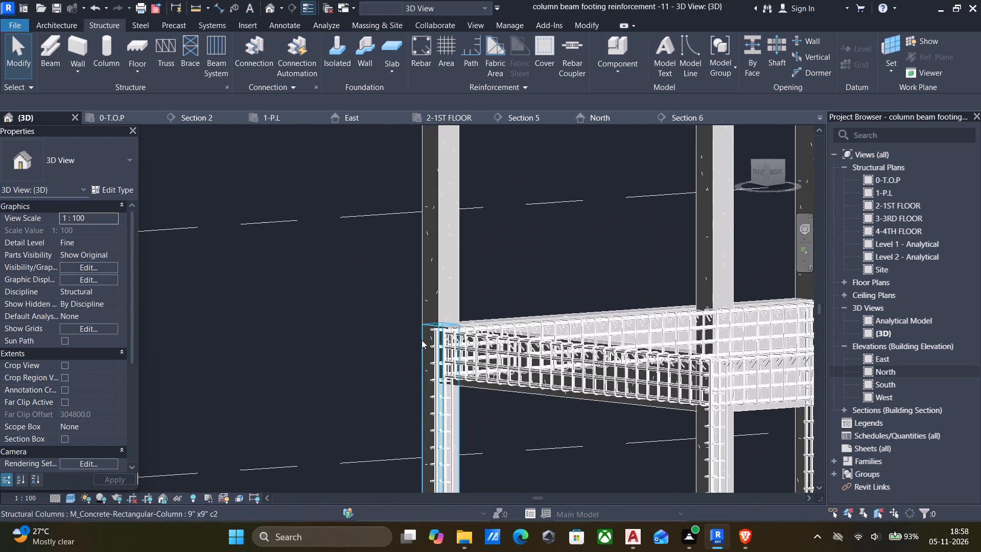
{"action": "middle_click_drag", "start_coordinate": [416, 336], "coordinate": [525, 353], "text": "shift"}
{"action": "scroll", "coordinate": [512, 341], "scroll_direction": "down", "scroll_amount": 7}
{"action": "middle_click_drag", "start_coordinate": [484, 337], "coordinate": [720, 328]}
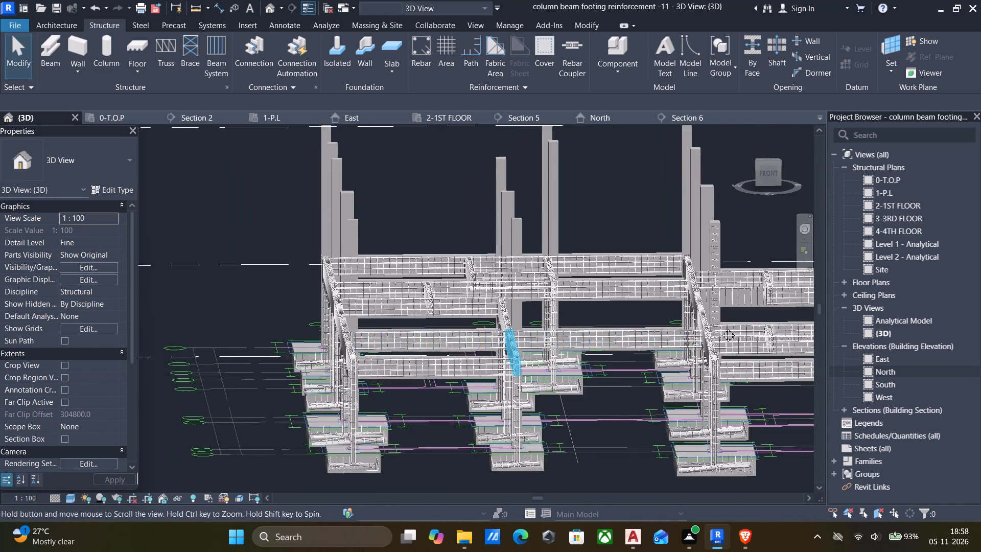
{"action": "middle_click_drag", "start_coordinate": [720, 328], "coordinate": [761, 325]}
{"action": "scroll", "coordinate": [645, 399], "scroll_direction": "up", "scroll_amount": 6}
{"action": "scroll", "coordinate": [581, 401], "scroll_direction": "up", "scroll_amount": 2}
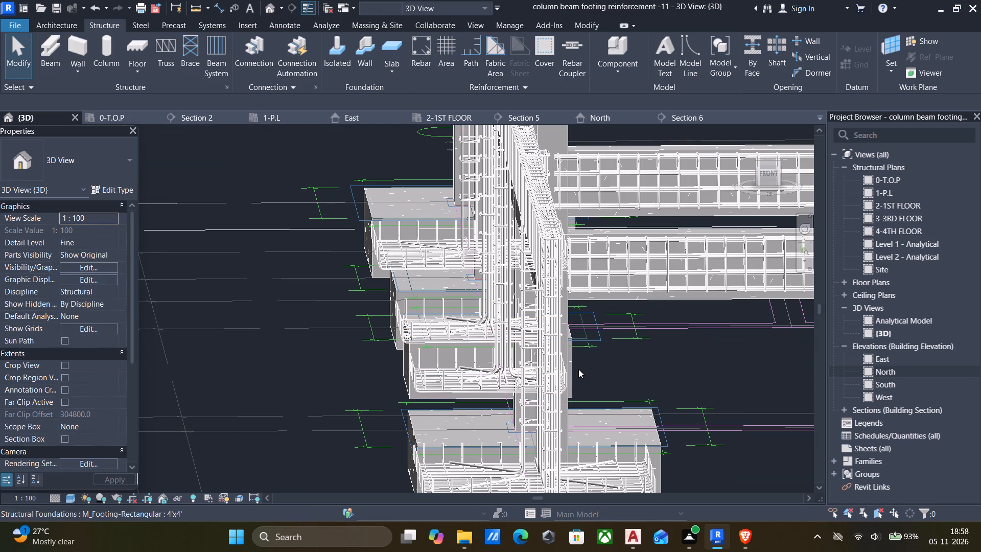
{"action": "scroll", "coordinate": [578, 369], "scroll_direction": "down", "scroll_amount": 3}
{"action": "middle_click_drag", "start_coordinate": [686, 374], "coordinate": [597, 373]}
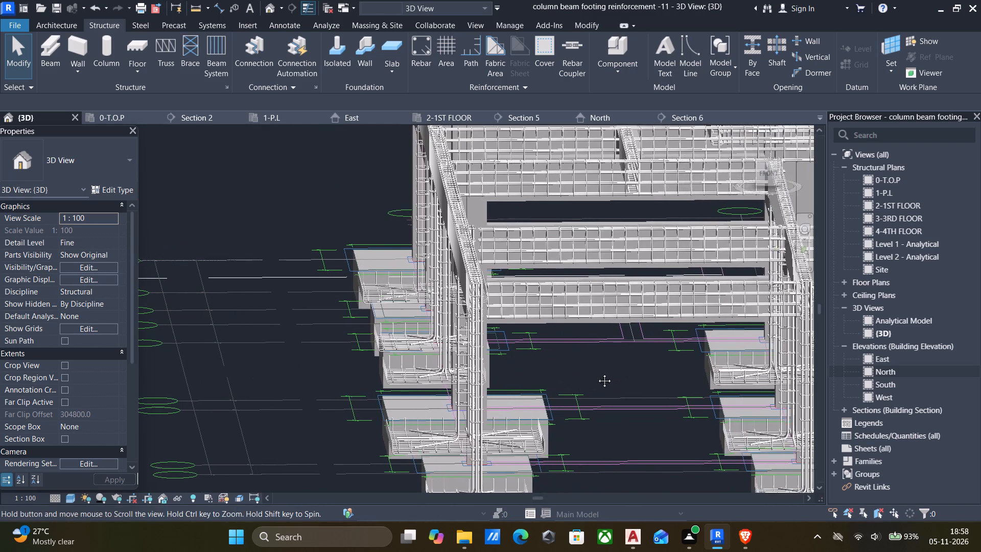
{"action": "middle_click_drag", "start_coordinate": [597, 373], "coordinate": [596, 373]}
{"action": "middle_click_drag", "start_coordinate": [597, 371], "coordinate": [520, 351]}
Undo the recent stirrup extensions in the upper columns and the last downward extension of an upper column's base.
{"action": "key", "text": "ctrl+z"}
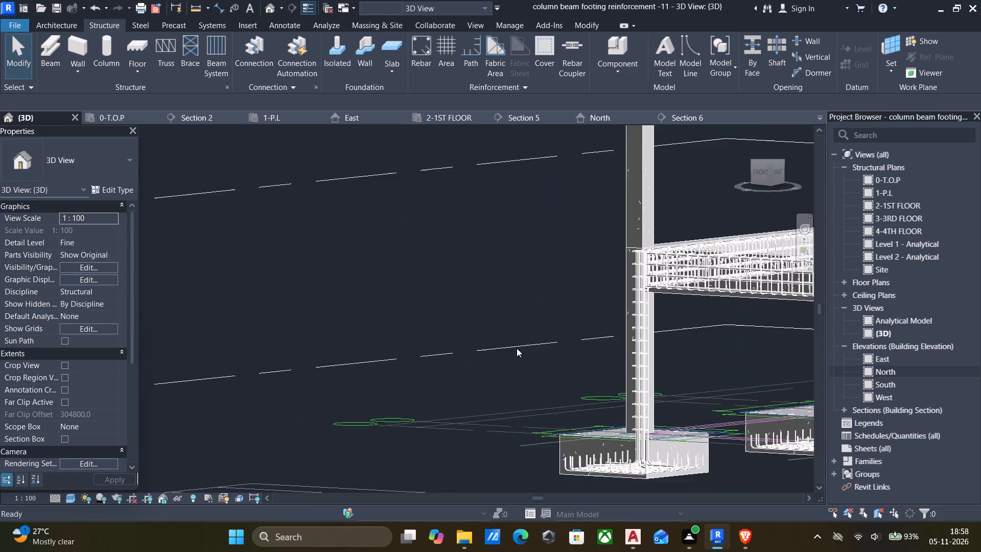
{"action": "key", "text": "ctrl+z"}
{"action": "scroll", "coordinate": [509, 354], "scroll_direction": "down", "scroll_amount": 14, "text": "ctrl"}
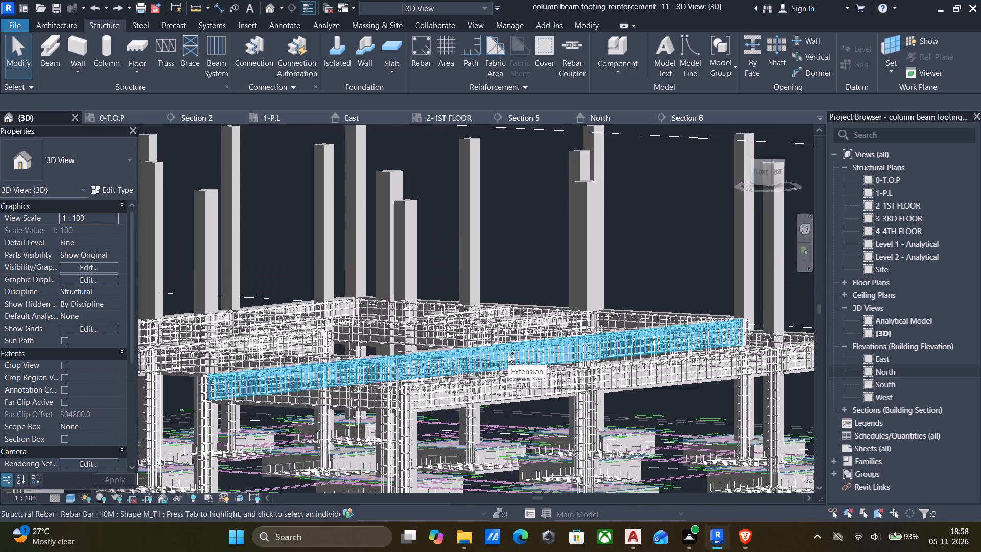
{"action": "key", "text": "ctrl+z"}
{"action": "scroll", "coordinate": [508, 355], "scroll_direction": "down", "scroll_amount": 9, "text": "ctrl"}
{"action": "scroll", "coordinate": [506, 356], "scroll_direction": "down", "scroll_amount": 6}
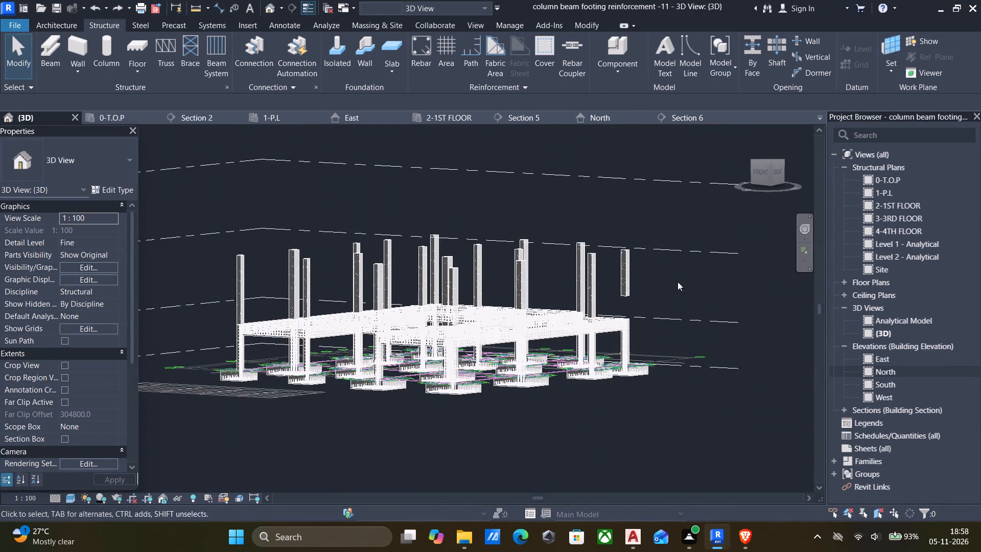
{"action": "scroll", "coordinate": [511, 276], "scroll_direction": "up", "scroll_amount": 4}
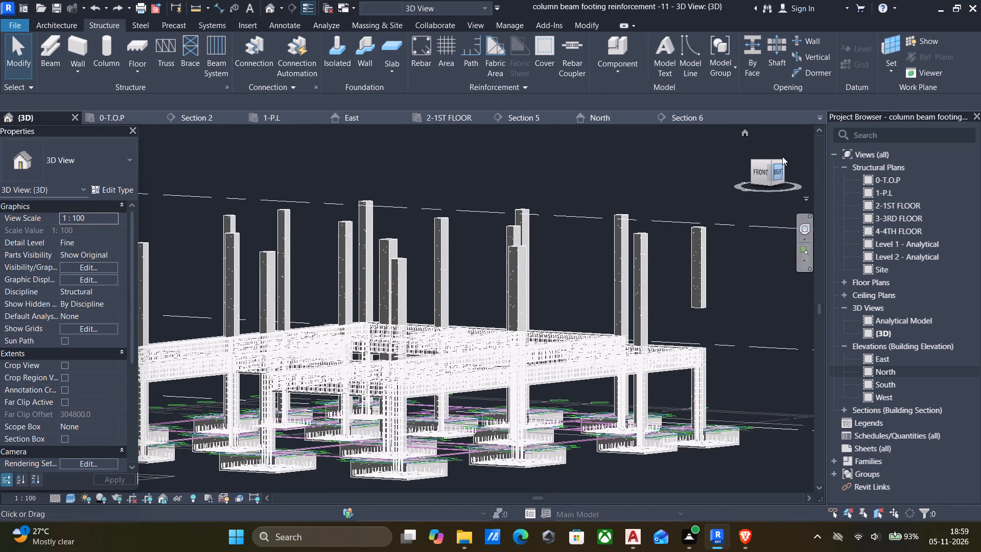
In the North elevation, undo the changes that extended the upper columns' bases down to 1-P.L.
{"action": "double_click", "coordinate": [893, 371]}
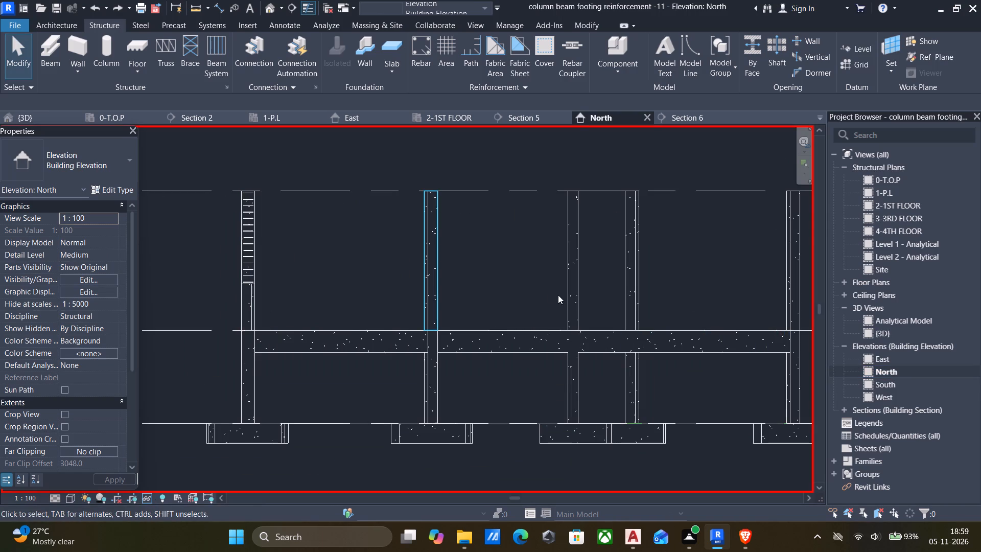
{"action": "scroll", "coordinate": [549, 291], "scroll_direction": "down", "scroll_amount": 4}
{"action": "scroll", "coordinate": [393, 288], "scroll_direction": "up", "scroll_amount": 3}
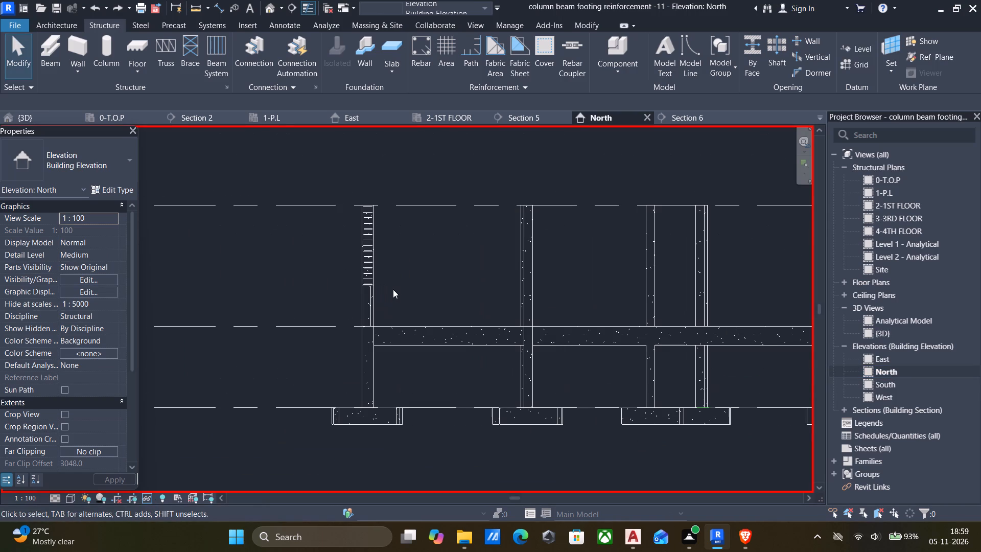
{"action": "key", "text": "ctrl+z"}
{"action": "key", "text": "ctrl+z"}
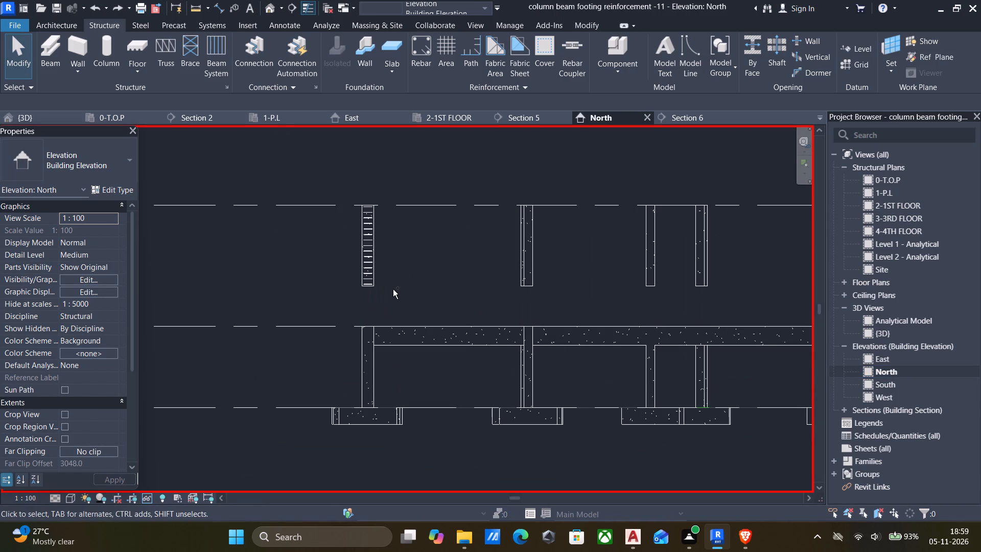
{"action": "key", "text": "ctrl+z"}
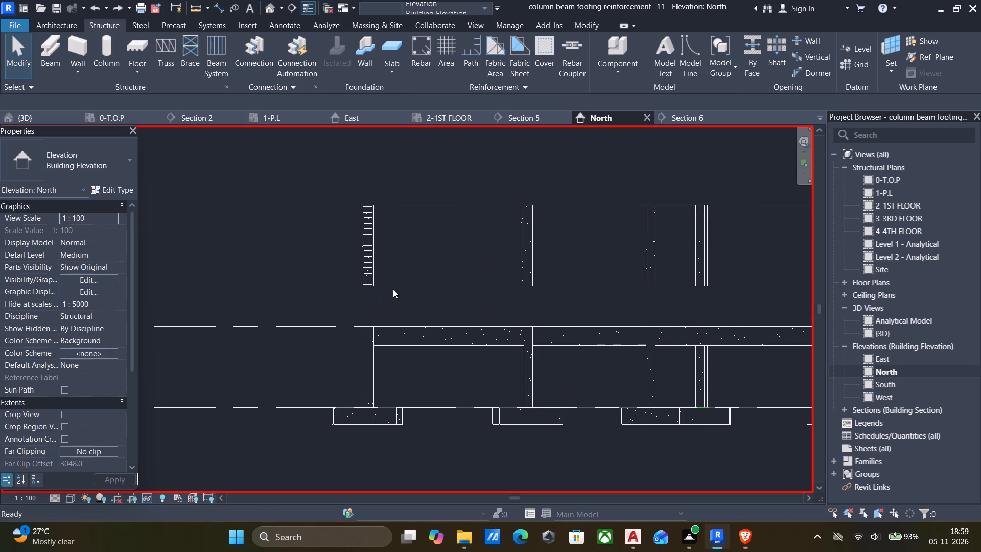
Delete the leftover stirrup set from the upper column in the 3D view.
{"action": "left_click", "coordinate": [361, 263]}
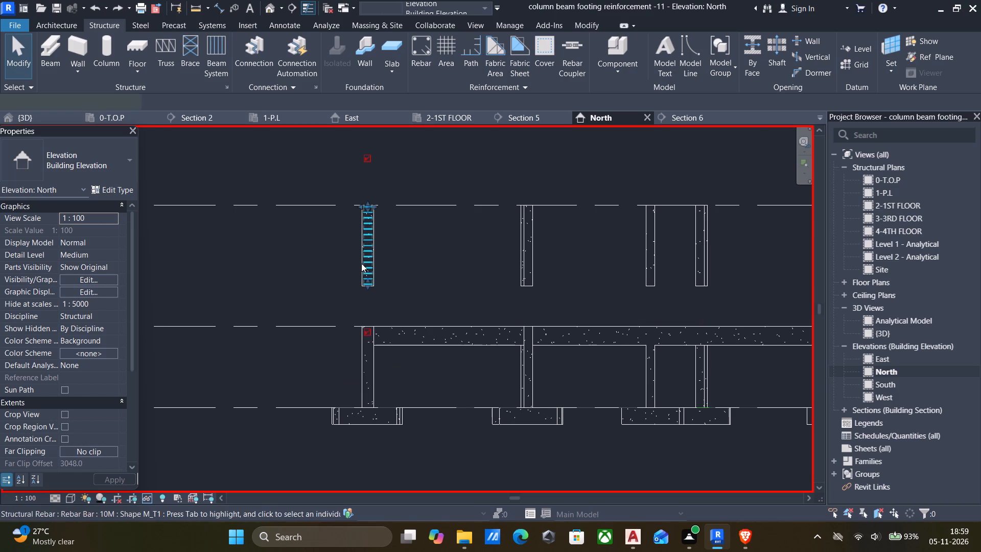
{"action": "left_click", "coordinate": [266, 5]}
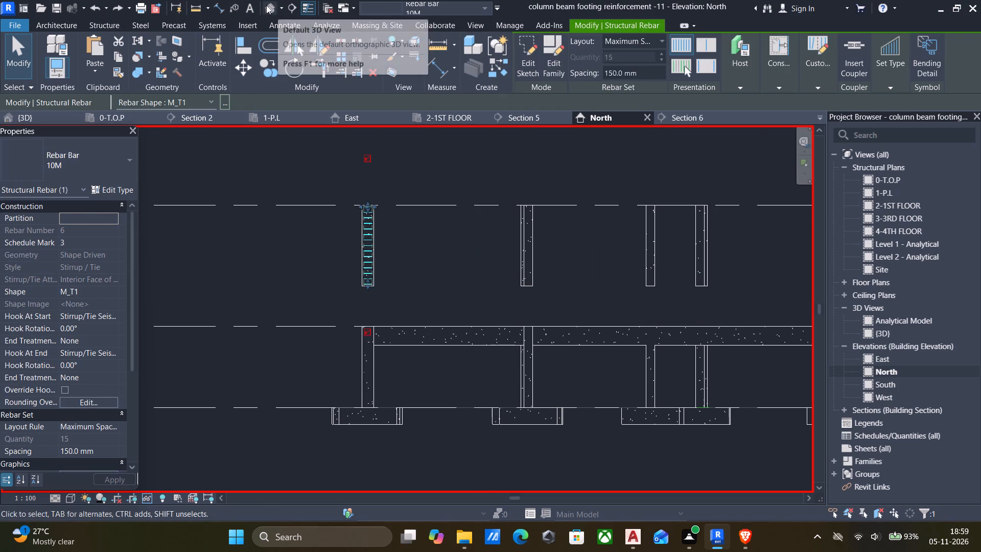
{"action": "scroll", "coordinate": [560, 312], "scroll_direction": "down", "scroll_amount": 2}
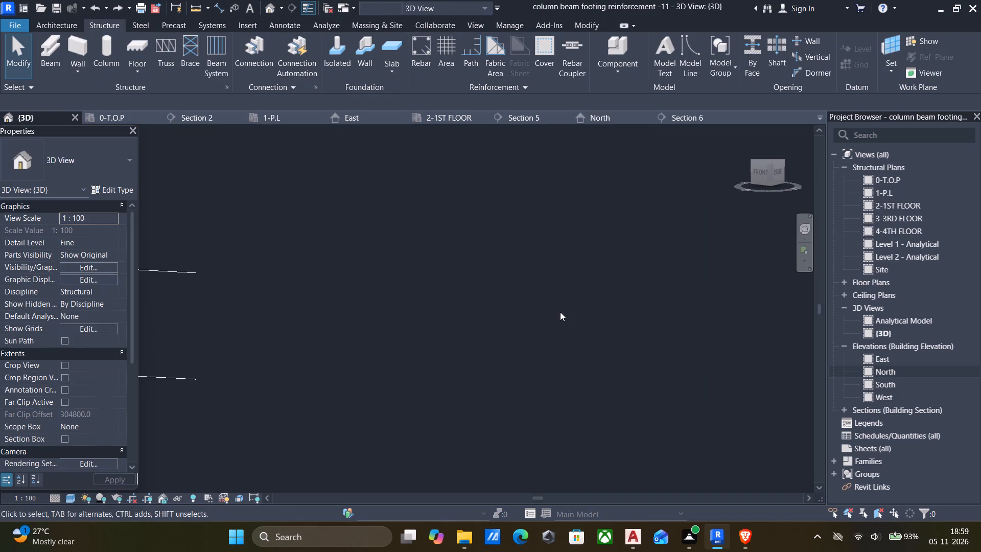
{"action": "scroll", "coordinate": [560, 312], "scroll_direction": "down", "scroll_amount": 4}
{"action": "middle_click_drag", "start_coordinate": [237, 275], "coordinate": [660, 296]}
{"action": "scroll", "coordinate": [513, 240], "scroll_direction": "up", "scroll_amount": 4}
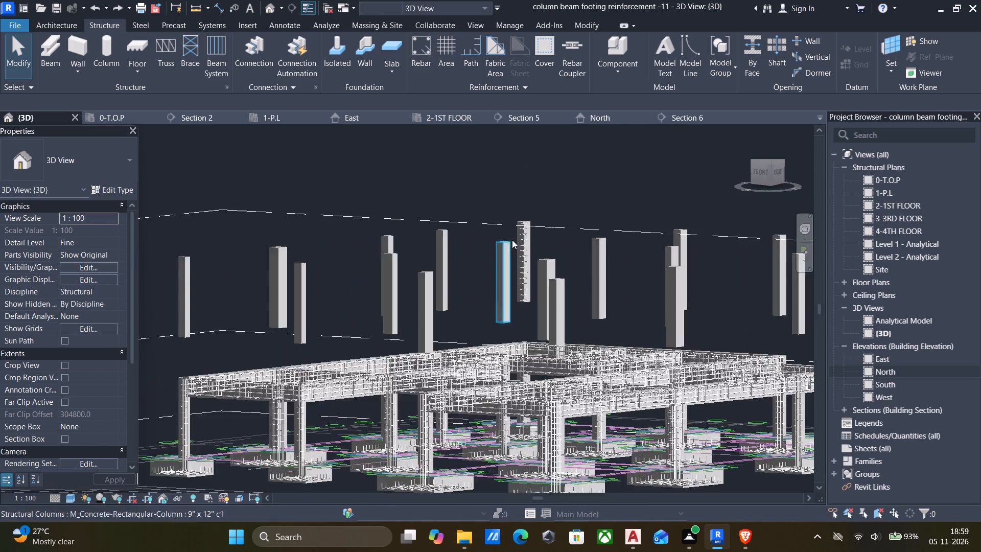
{"action": "scroll", "coordinate": [512, 240], "scroll_direction": "up", "scroll_amount": 6}
{"action": "left_click", "coordinate": [526, 241]}
{"action": "key", "text": "Delete"}
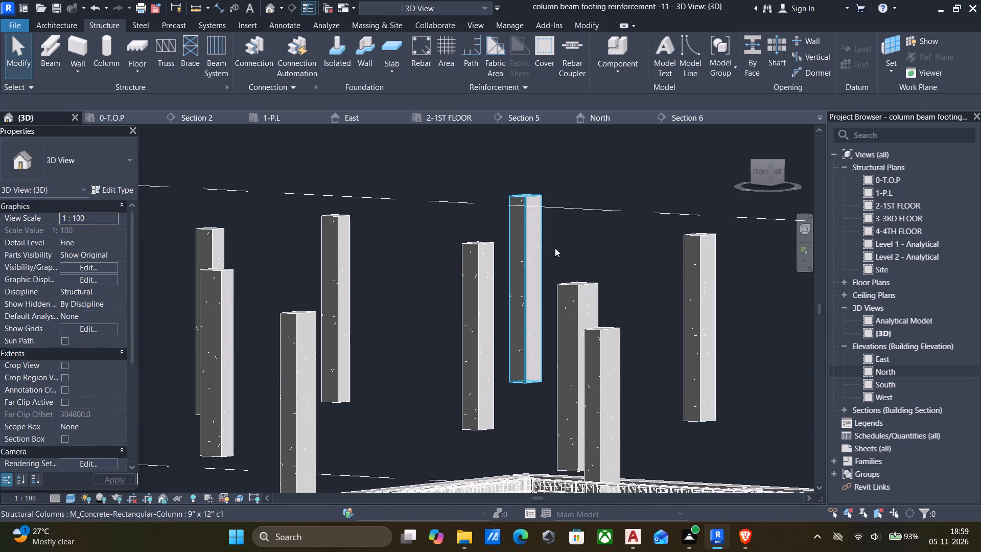
In the North elevation, delete the remaining 10M stirrup set in the upper column at the far end of the row.
{"action": "scroll", "coordinate": [564, 255], "scroll_direction": "down", "scroll_amount": 7}
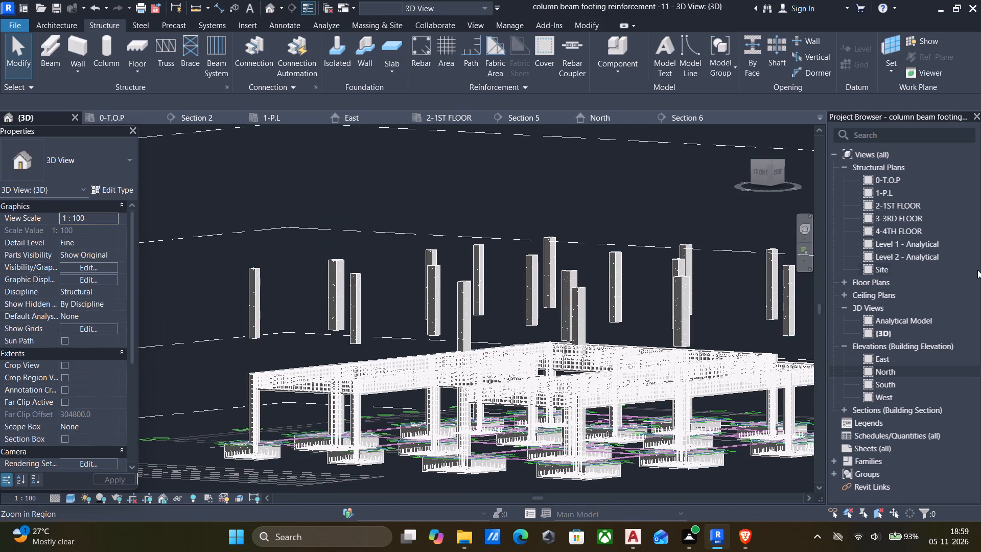
{"action": "double_click", "coordinate": [889, 371]}
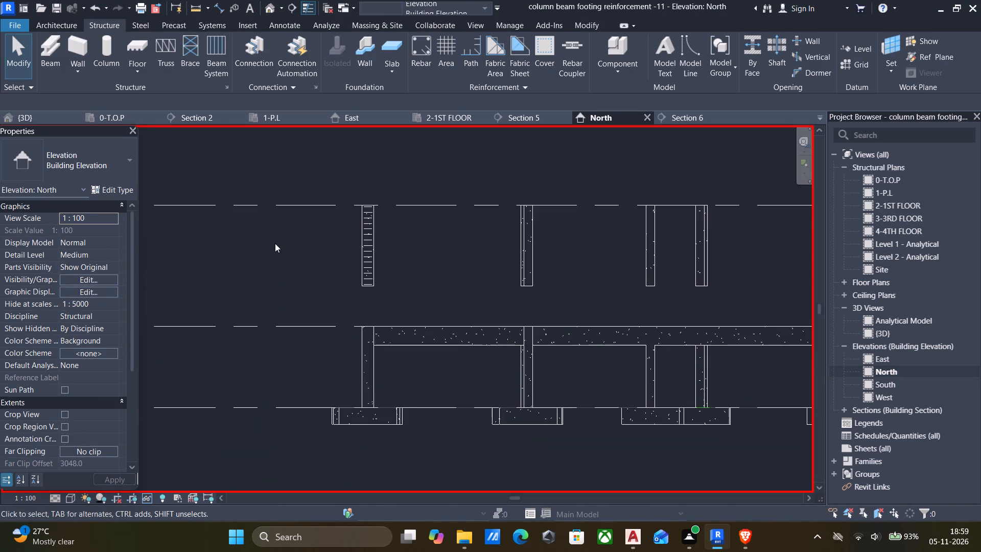
{"action": "scroll", "coordinate": [275, 243], "scroll_direction": "down", "scroll_amount": 4}
{"action": "left_click", "coordinate": [328, 243]}
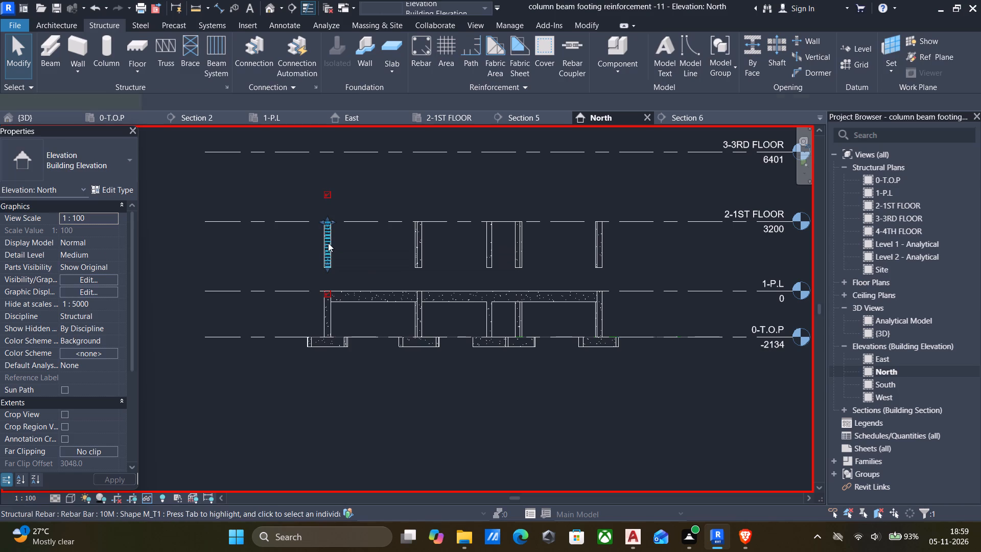
{"action": "key", "text": "Delete"}
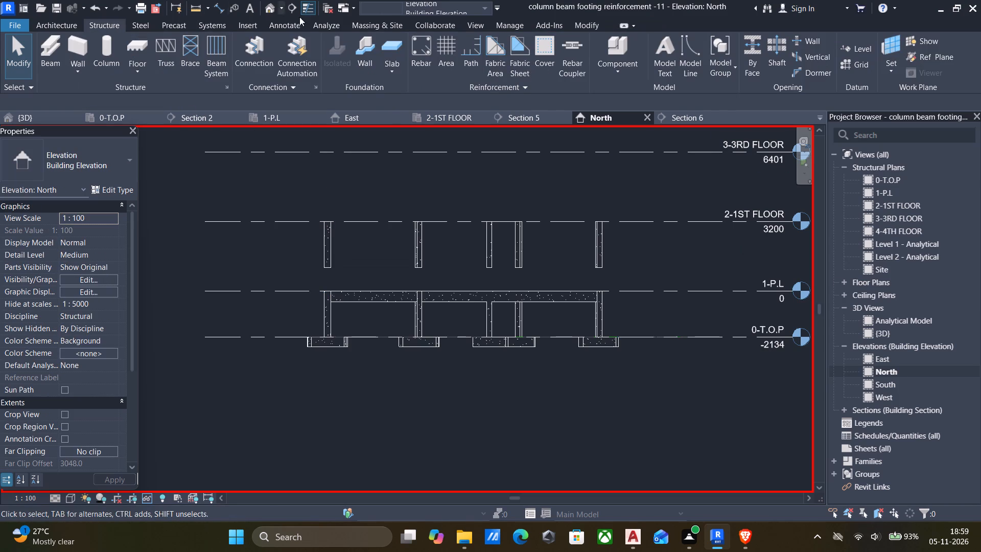
Set the 3D view to Wireframe and check the upper columns for remaining reinforcement.
{"action": "left_click", "coordinate": [266, 6]}
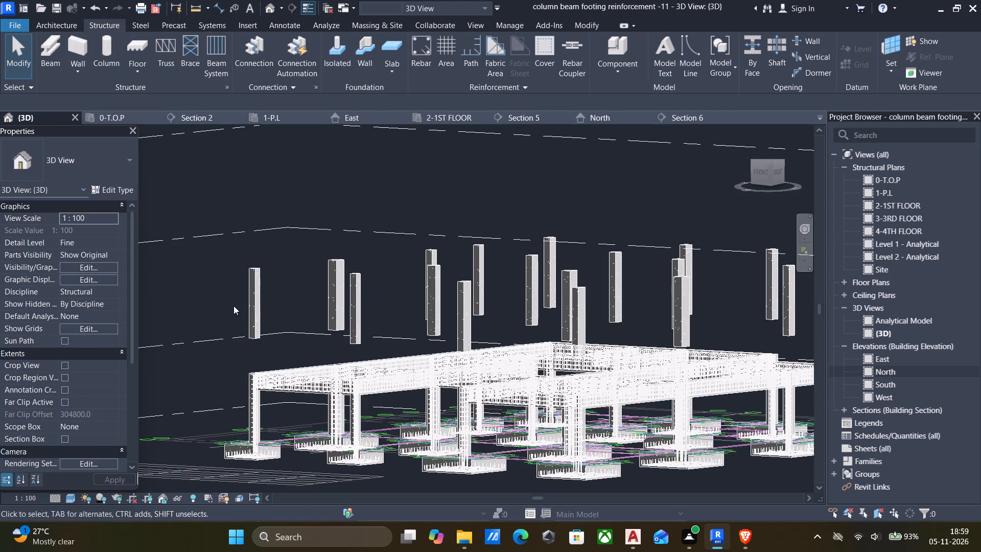
{"action": "scroll", "coordinate": [408, 291], "scroll_direction": "up", "scroll_amount": 3}
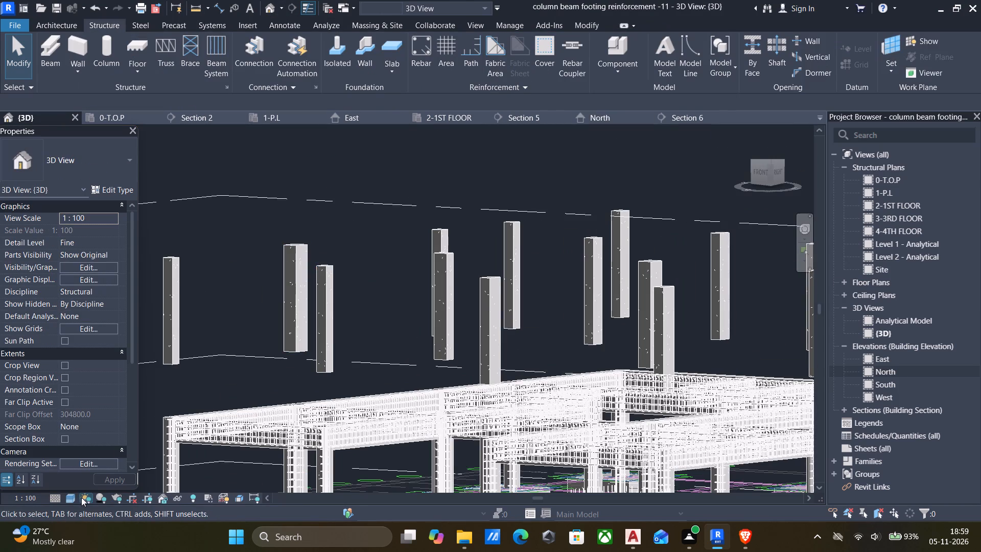
{"action": "left_click", "coordinate": [63, 499]}
{"action": "left_click", "coordinate": [68, 494]}
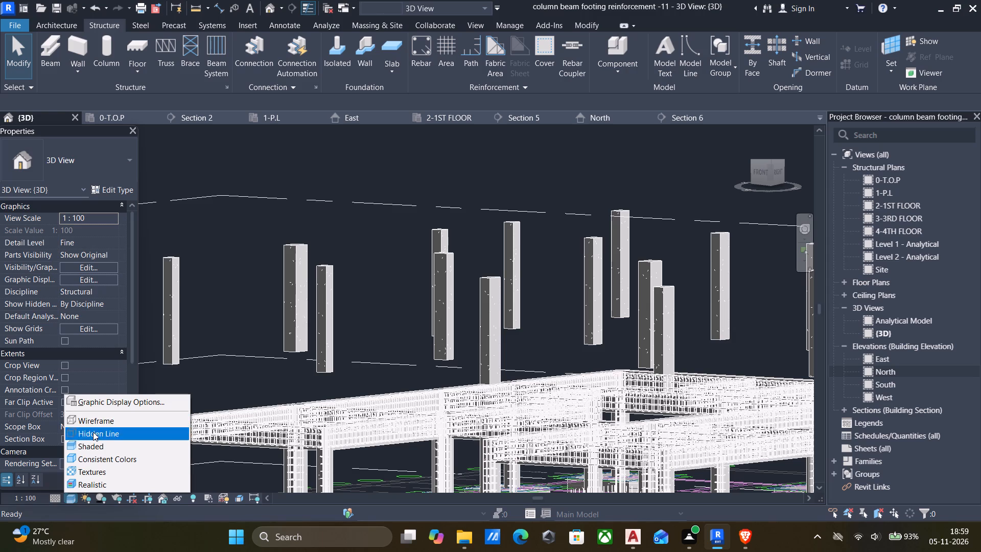
{"action": "left_click", "coordinate": [95, 420]}
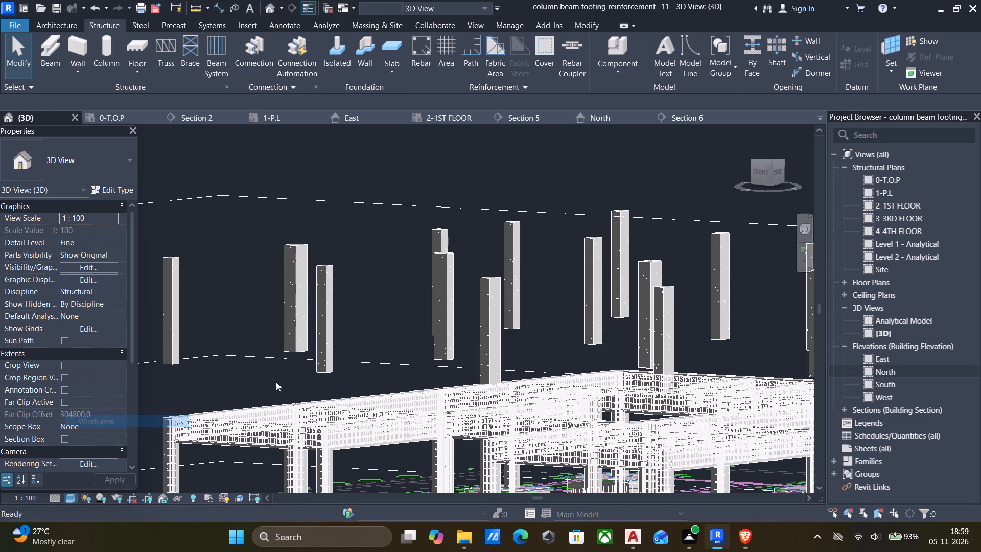
{"action": "scroll", "coordinate": [581, 285], "scroll_direction": "down", "scroll_amount": 5}
{"action": "middle_click_drag", "start_coordinate": [700, 289], "coordinate": [668, 302]}
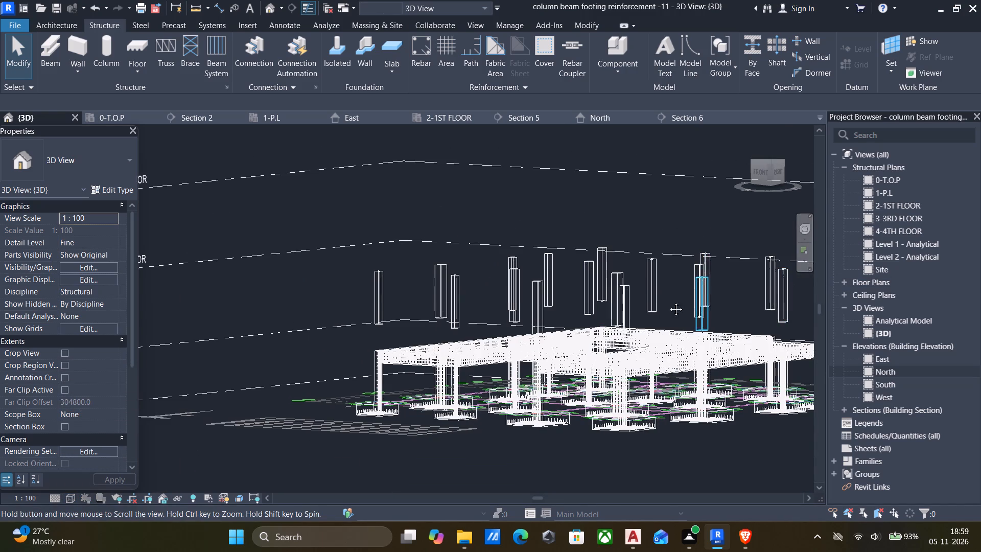
{"action": "middle_click_drag", "start_coordinate": [668, 302], "coordinate": [555, 326]}
In the North elevation, set the base offset of all upper columns between 1-P.L and 2-1ST FLOOR to 0.
{"action": "left_click", "coordinate": [880, 373]}
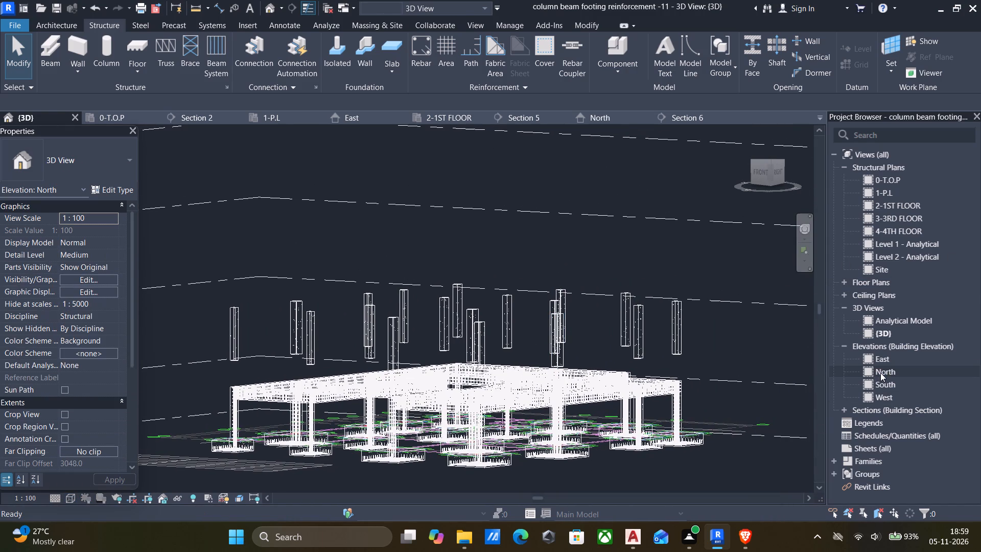
{"action": "left_click", "coordinate": [881, 373]}
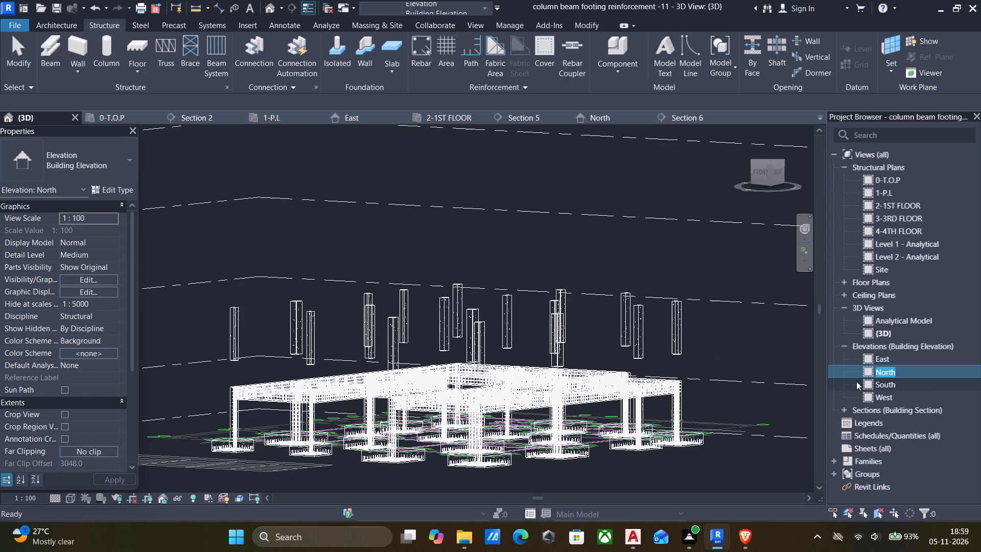
{"action": "double_click", "coordinate": [868, 371]}
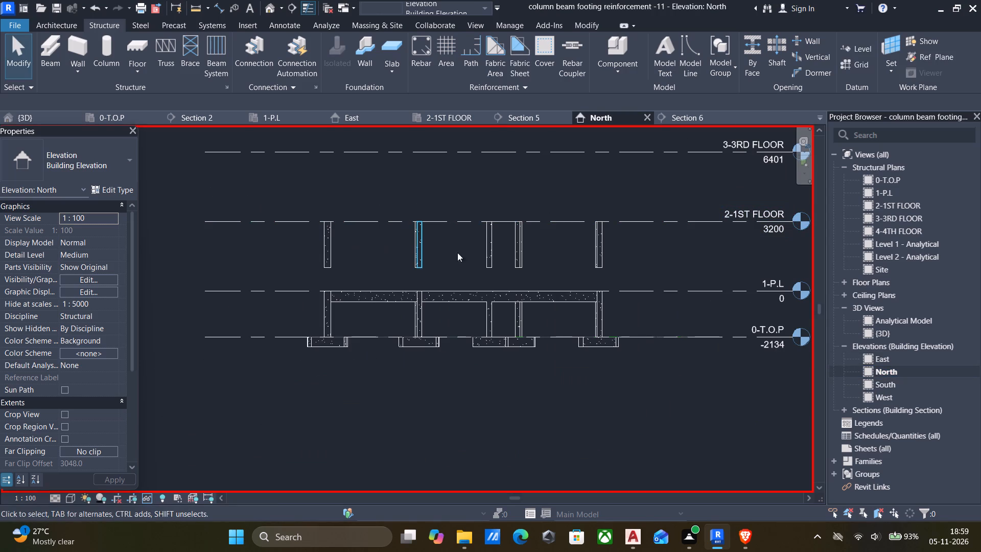
{"action": "left_click_drag", "start_coordinate": [686, 255], "coordinate": [242, 256]}
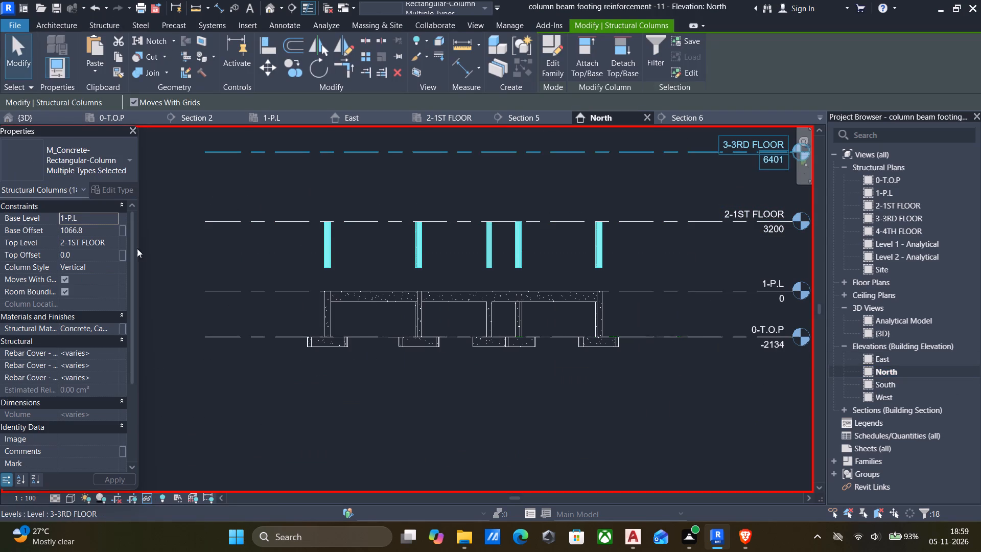
{"action": "left_click", "coordinate": [94, 228]}
{"action": "key", "text": "0"}
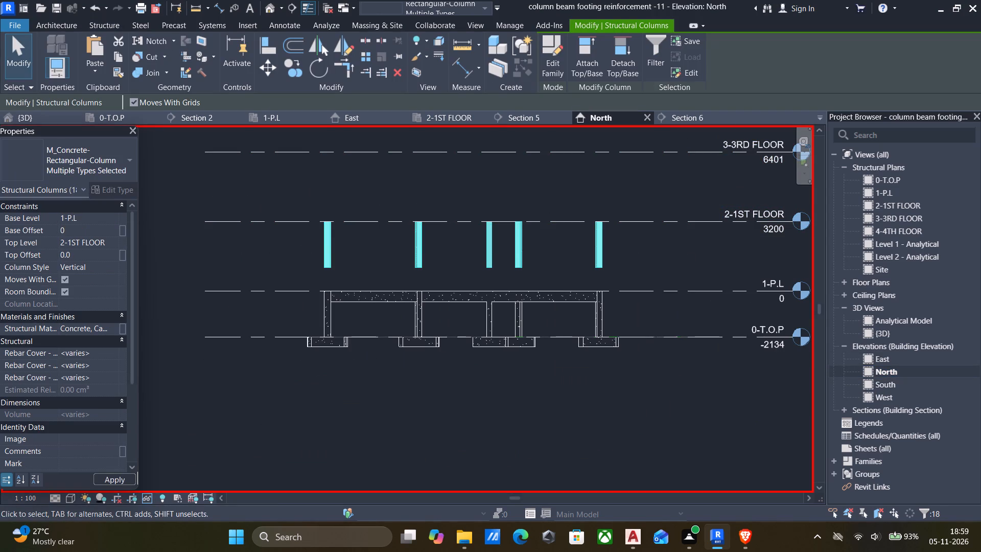
{"action": "key", "text": "Return"}
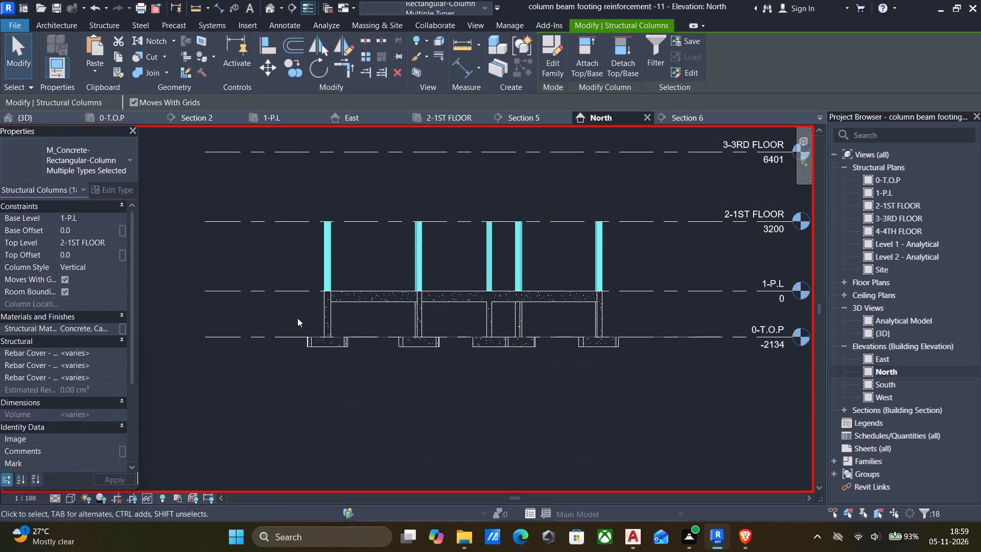
{"action": "left_click", "coordinate": [278, 251]}
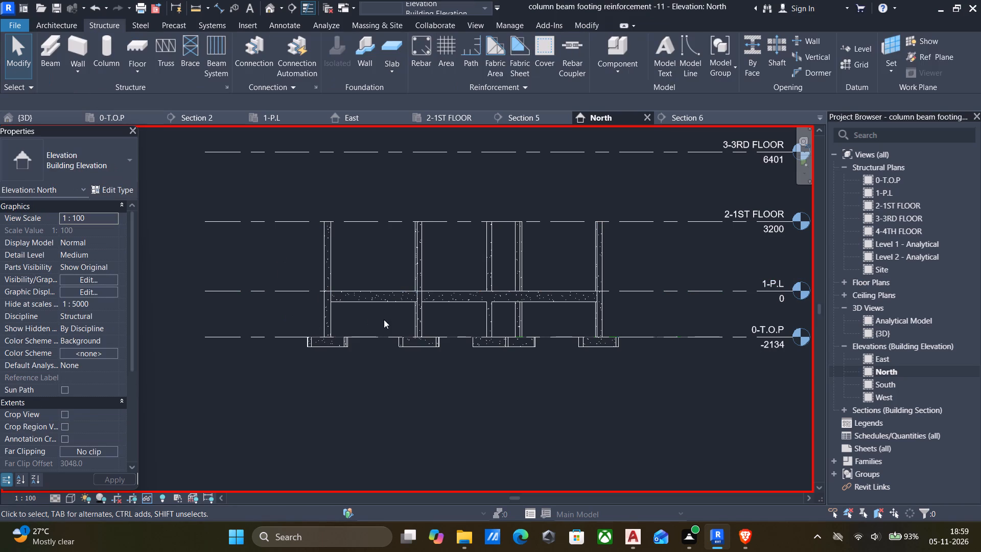
Examine the column joints at 1-P.L in the 3D view and set its visual style to Shaded.
{"action": "left_click", "coordinate": [267, 8]}
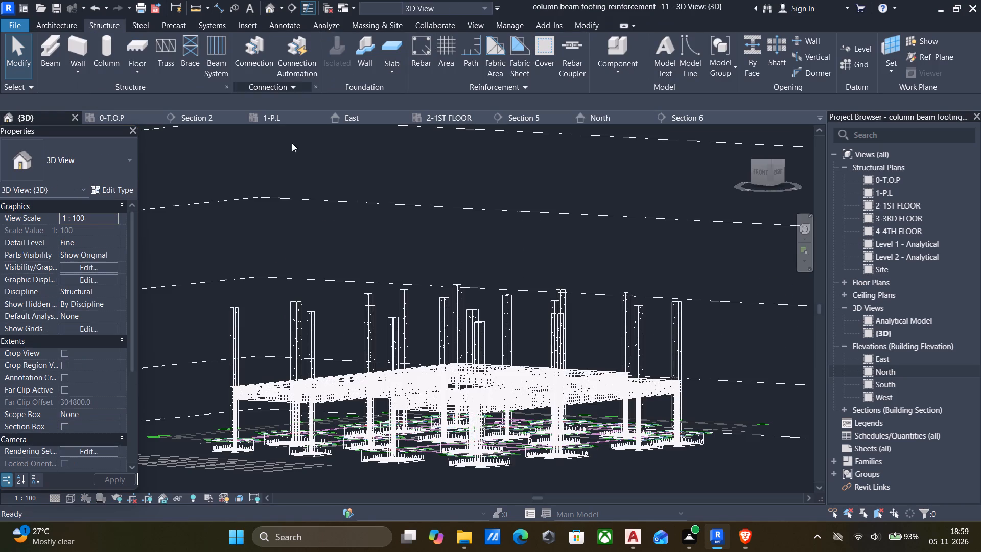
{"action": "scroll", "coordinate": [735, 409], "scroll_direction": "up", "scroll_amount": 4}
{"action": "scroll", "coordinate": [639, 412], "scroll_direction": "up", "scroll_amount": 5}
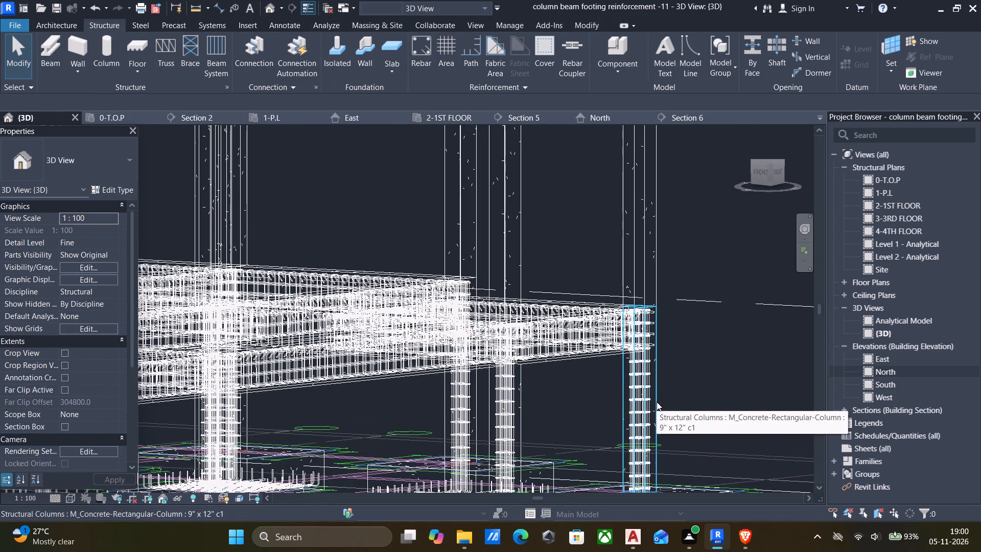
{"action": "scroll", "coordinate": [657, 402], "scroll_direction": "down", "scroll_amount": 3}
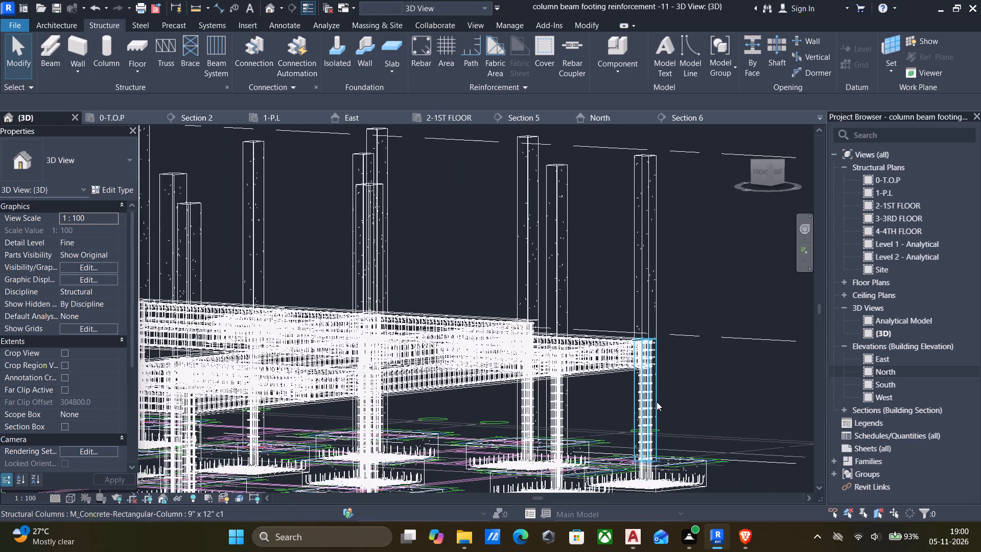
{"action": "scroll", "coordinate": [657, 402], "scroll_direction": "down", "scroll_amount": 2}
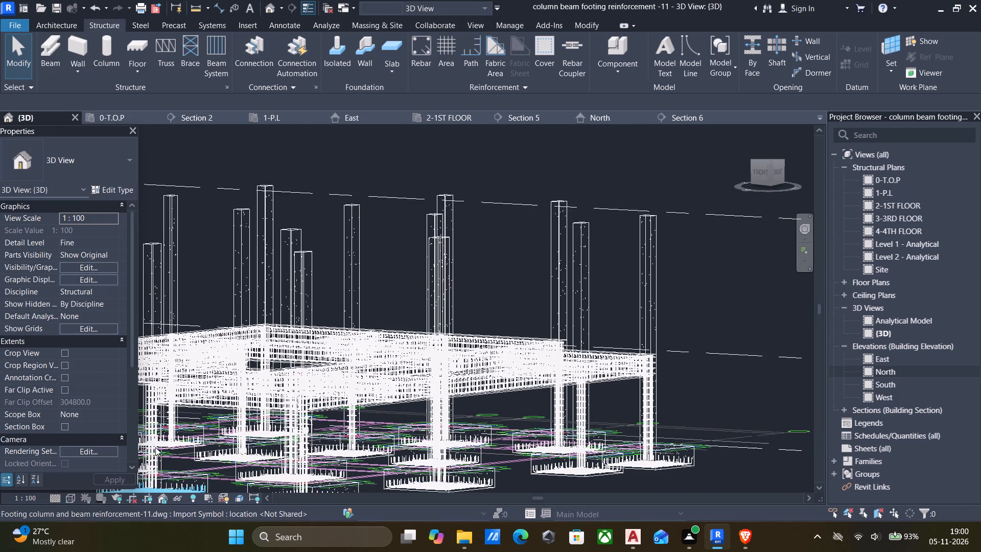
{"action": "left_click", "coordinate": [68, 497]}
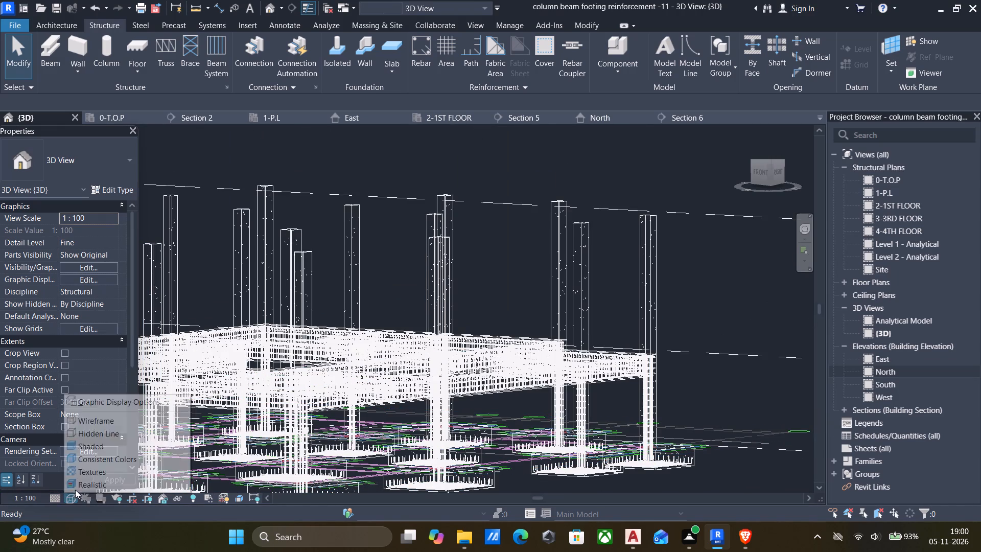
{"action": "left_click", "coordinate": [97, 445]}
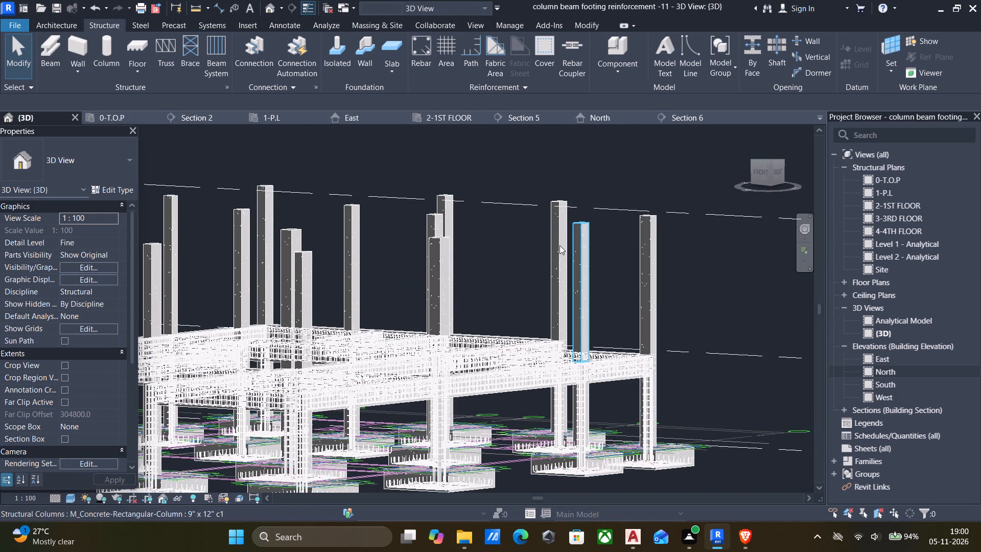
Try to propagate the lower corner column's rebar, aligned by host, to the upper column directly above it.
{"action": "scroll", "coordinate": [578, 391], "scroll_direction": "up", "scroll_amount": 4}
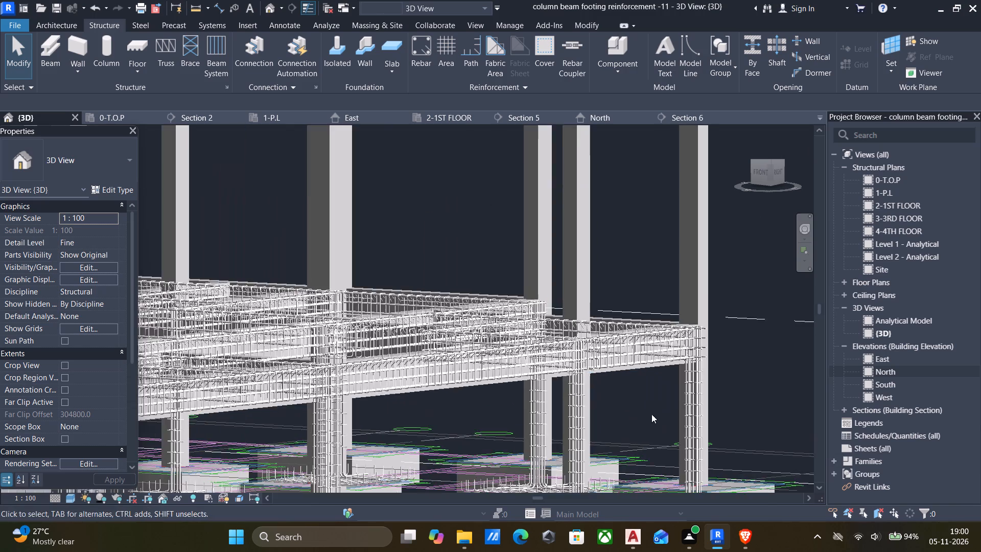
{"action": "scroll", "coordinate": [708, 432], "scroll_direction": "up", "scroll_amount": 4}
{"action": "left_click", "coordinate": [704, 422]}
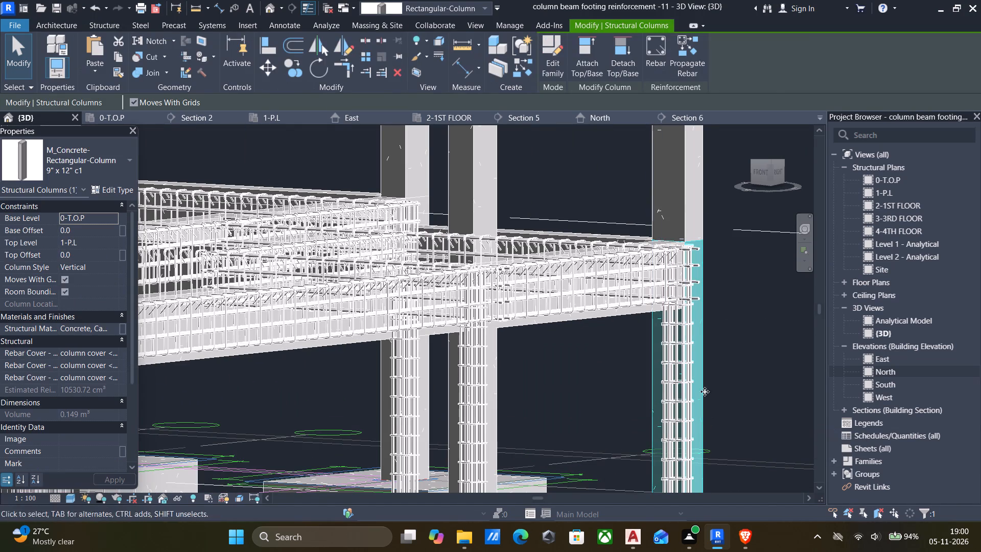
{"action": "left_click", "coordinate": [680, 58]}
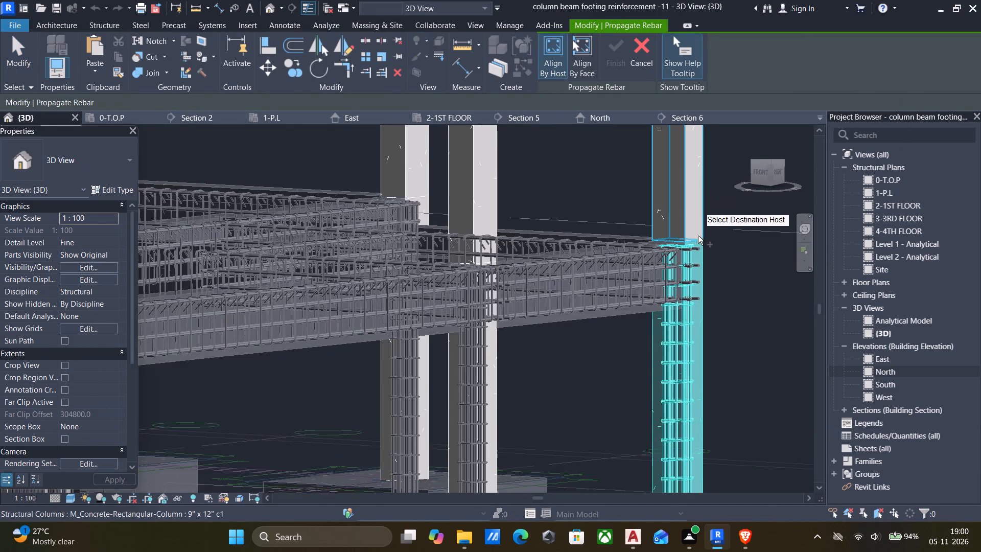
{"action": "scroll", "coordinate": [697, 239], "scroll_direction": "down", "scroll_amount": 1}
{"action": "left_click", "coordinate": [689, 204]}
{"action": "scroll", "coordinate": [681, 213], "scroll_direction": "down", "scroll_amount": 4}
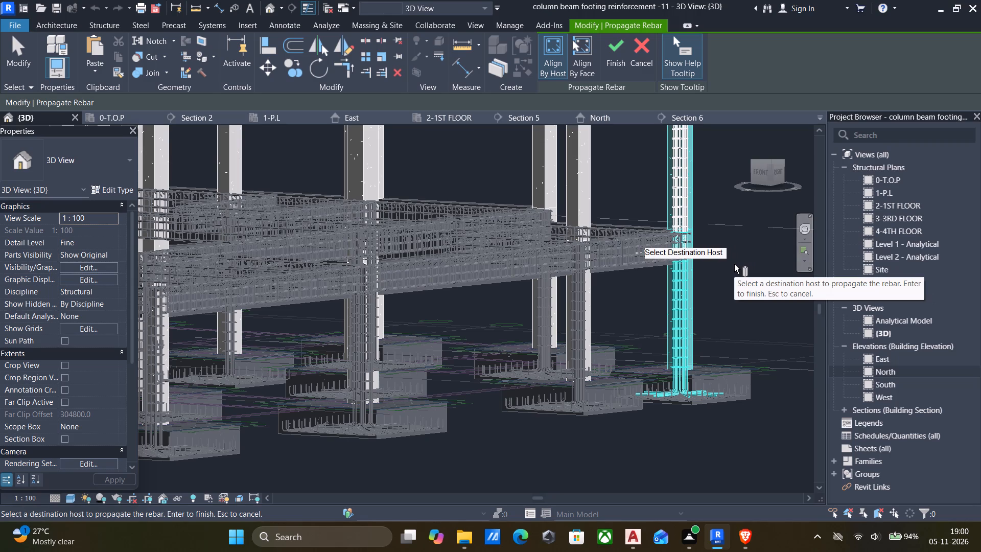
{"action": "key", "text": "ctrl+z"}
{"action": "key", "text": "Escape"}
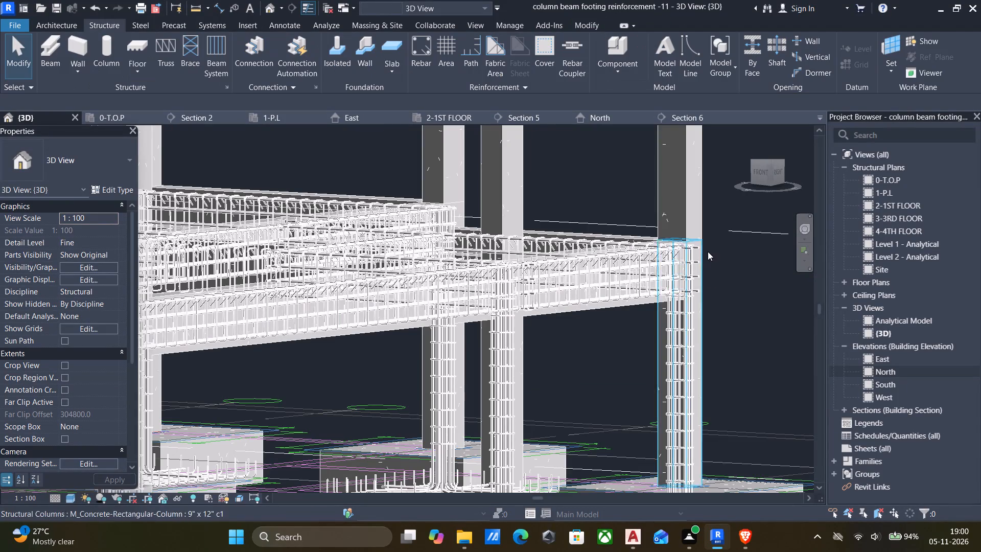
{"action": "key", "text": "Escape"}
Examine the columns, plinth beams and footings around the frame in the 3D view.
{"action": "middle_click_drag", "start_coordinate": [723, 251], "coordinate": [677, 323]}
{"action": "middle_click_drag", "start_coordinate": [677, 329], "coordinate": [551, 346], "text": "shift"}
{"action": "scroll", "coordinate": [547, 346], "scroll_direction": "down", "scroll_amount": 6, "text": "shift"}
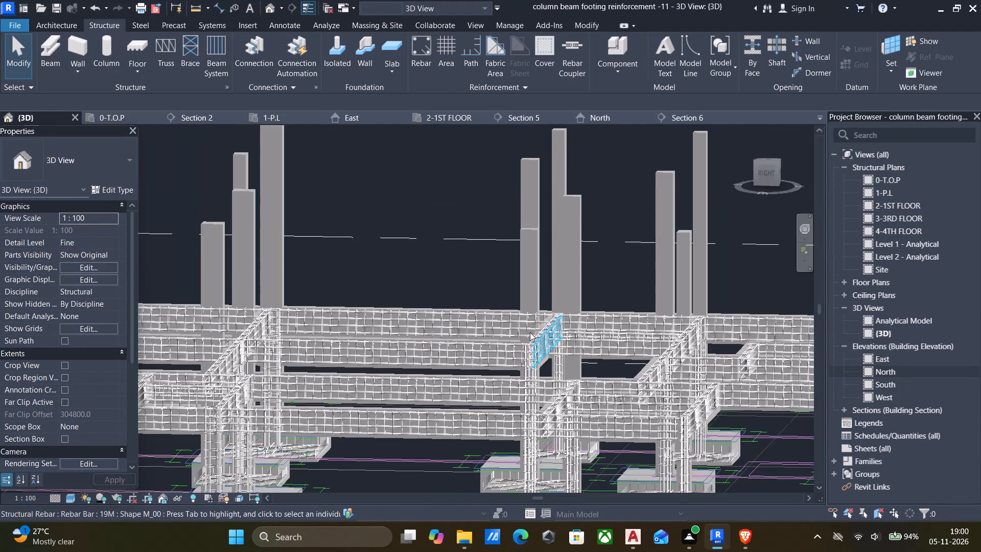
{"action": "middle_click_drag", "start_coordinate": [529, 332], "coordinate": [596, 367]}
{"action": "scroll", "coordinate": [596, 367], "scroll_direction": "down", "scroll_amount": 7, "text": "shift"}
{"action": "middle_click_drag", "start_coordinate": [600, 362], "coordinate": [475, 286]}
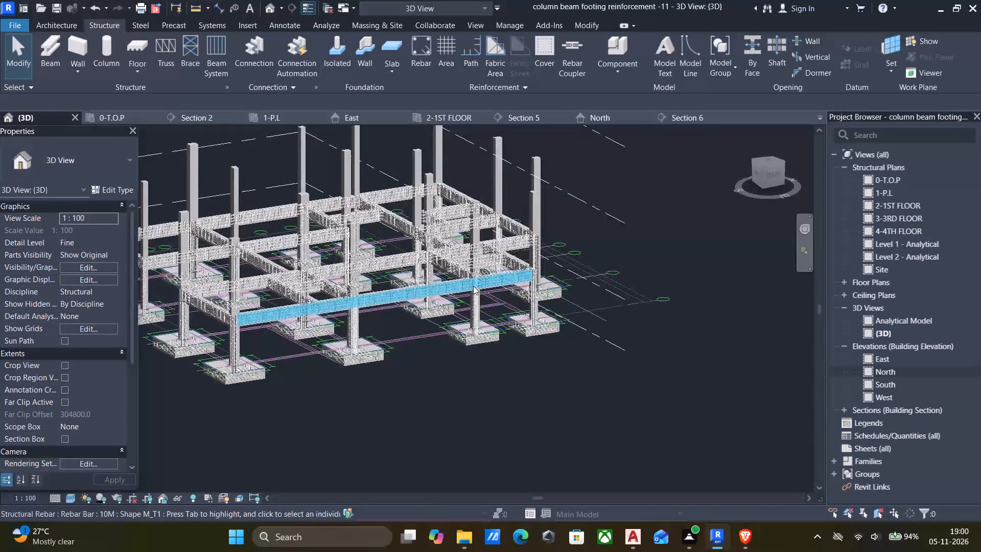
{"action": "scroll", "coordinate": [506, 286], "scroll_direction": "up", "scroll_amount": 5}
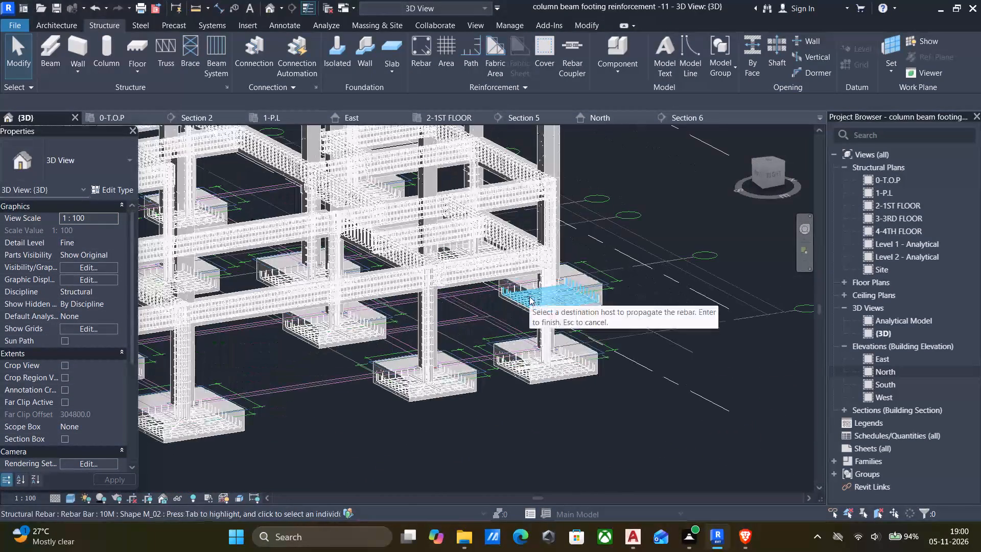
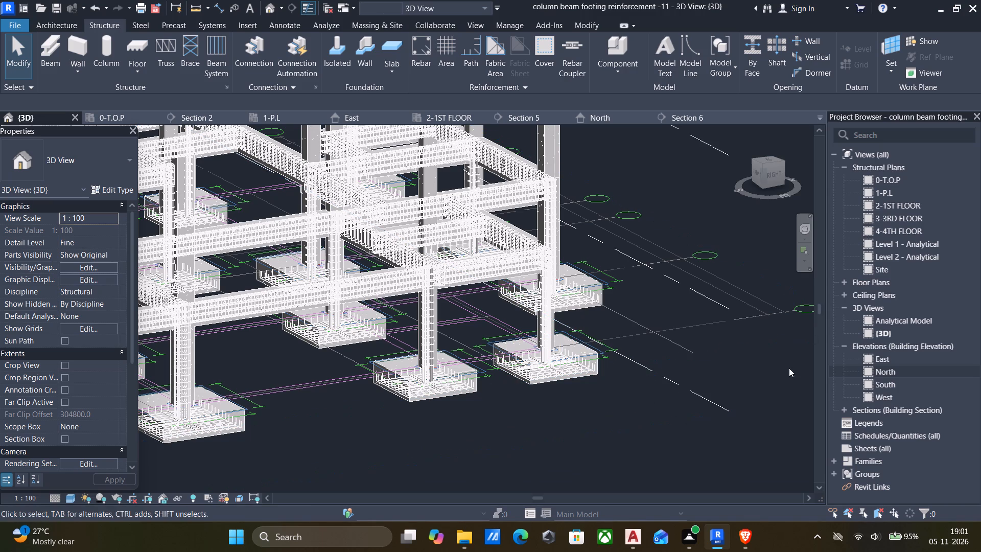
Examine the columns, plinth beams and footings across the whole frame in the 3D view.
{"action": "scroll", "coordinate": [762, 360], "scroll_direction": "down", "scroll_amount": 3}
{"action": "middle_click_drag", "start_coordinate": [574, 360], "coordinate": [883, 395]}
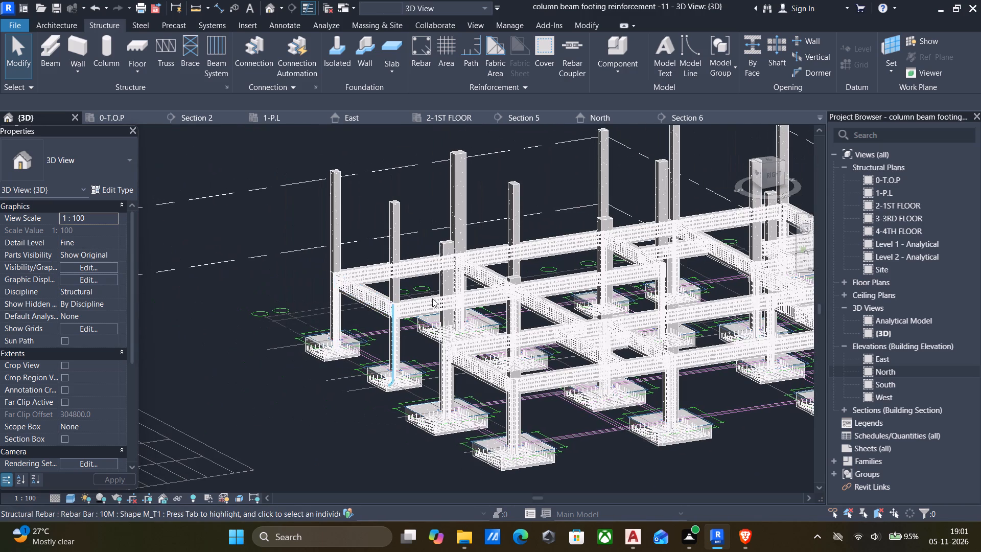
{"action": "scroll", "coordinate": [376, 206], "scroll_direction": "up", "scroll_amount": 3}
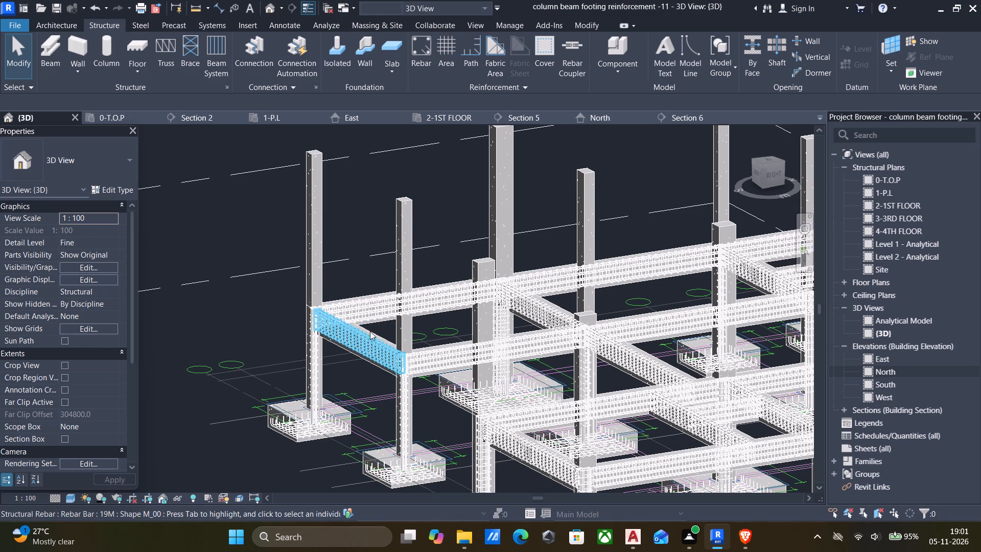
{"action": "scroll", "coordinate": [318, 462], "scroll_direction": "up", "scroll_amount": 2}
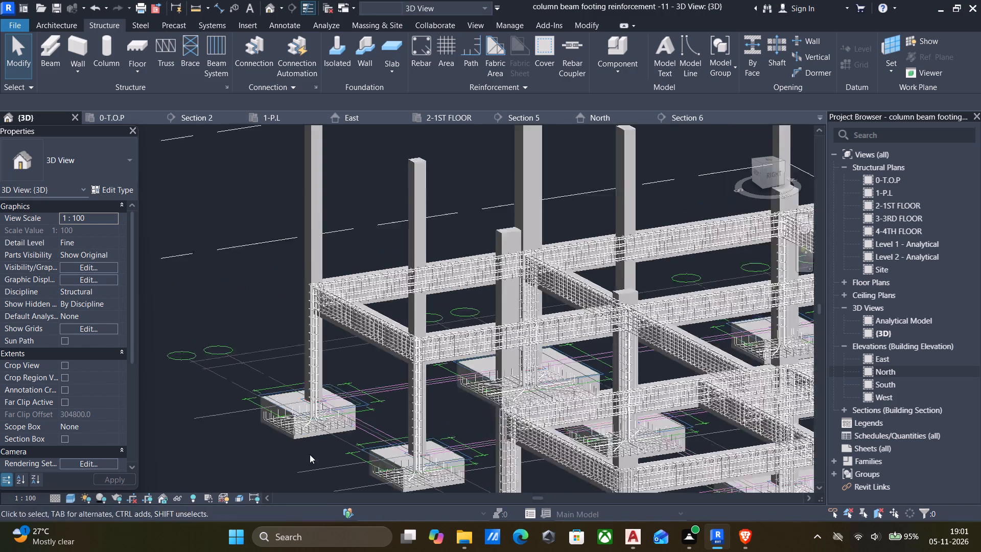
{"action": "scroll", "coordinate": [310, 454], "scroll_direction": "up", "scroll_amount": 2}
{"action": "scroll", "coordinate": [285, 361], "scroll_direction": "up", "scroll_amount": 5}
{"action": "scroll", "coordinate": [378, 443], "scroll_direction": "up", "scroll_amount": 2}
{"action": "scroll", "coordinate": [341, 352], "scroll_direction": "down", "scroll_amount": 7}
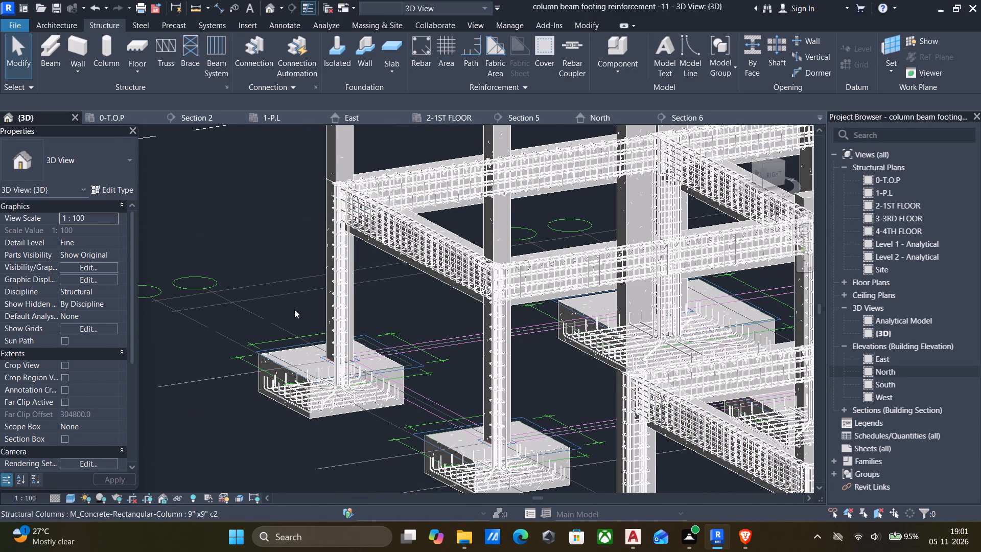
{"action": "scroll", "coordinate": [411, 331], "scroll_direction": "down", "scroll_amount": 10}
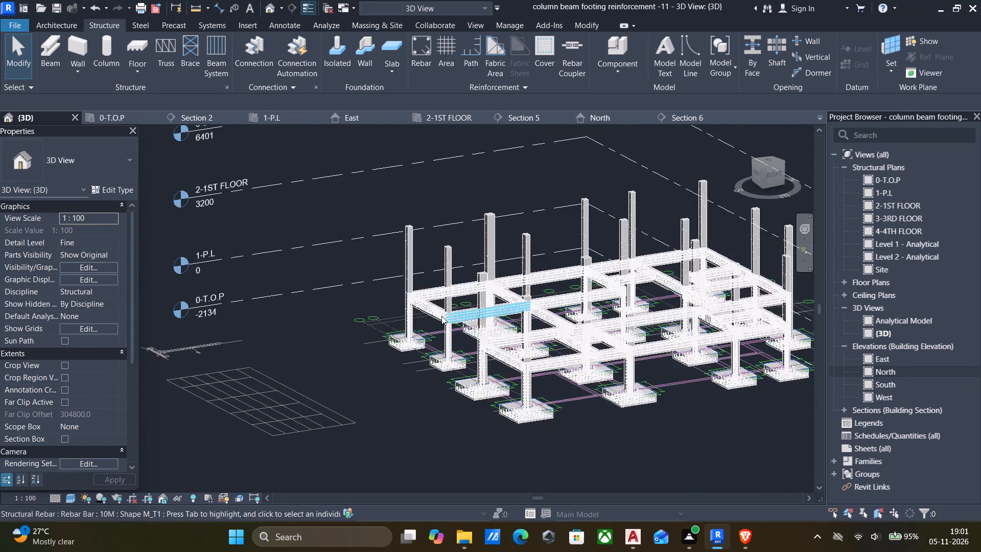
{"action": "scroll", "coordinate": [440, 316], "scroll_direction": "down", "scroll_amount": 4}
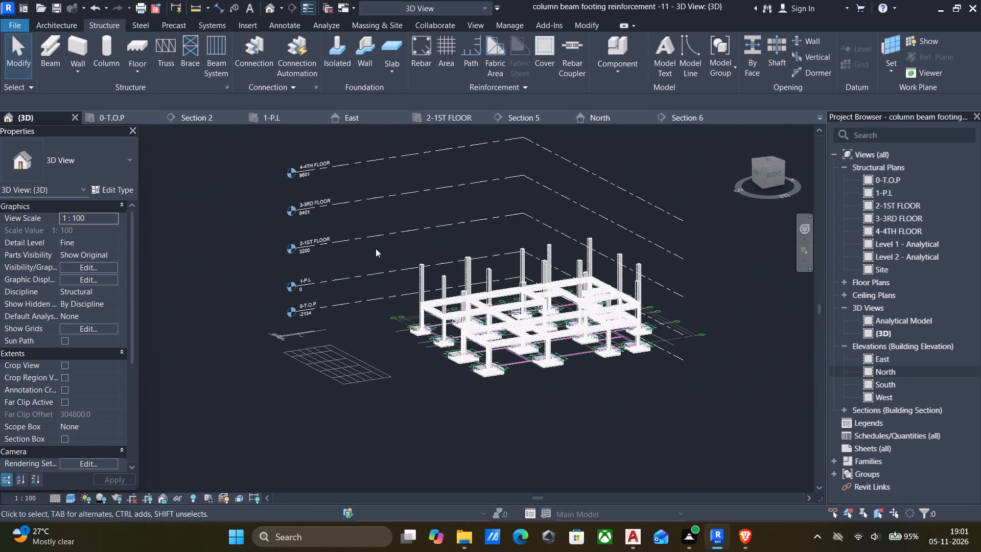
{"action": "left_click_drag", "start_coordinate": [376, 248], "coordinate": [706, 444]}
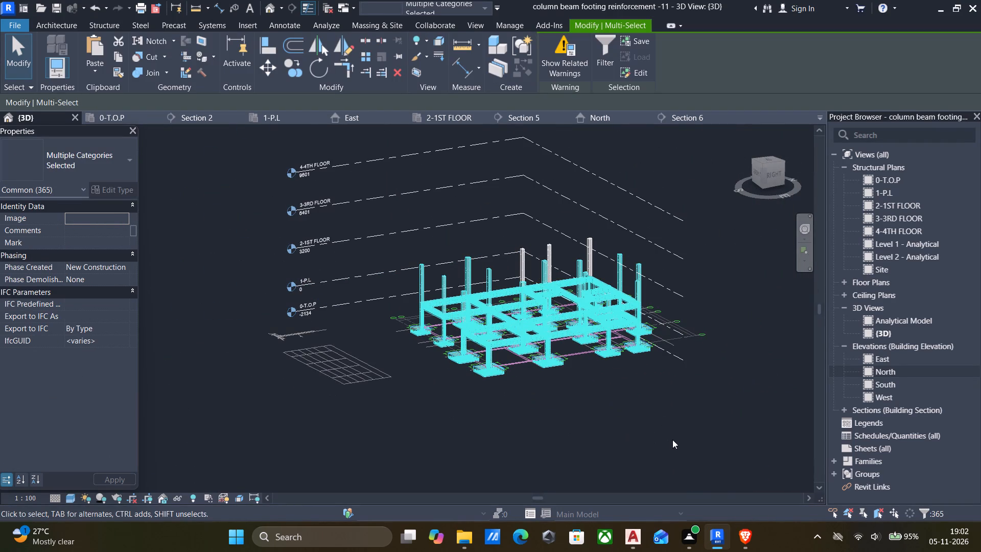
{"action": "left_click", "coordinate": [621, 419]}
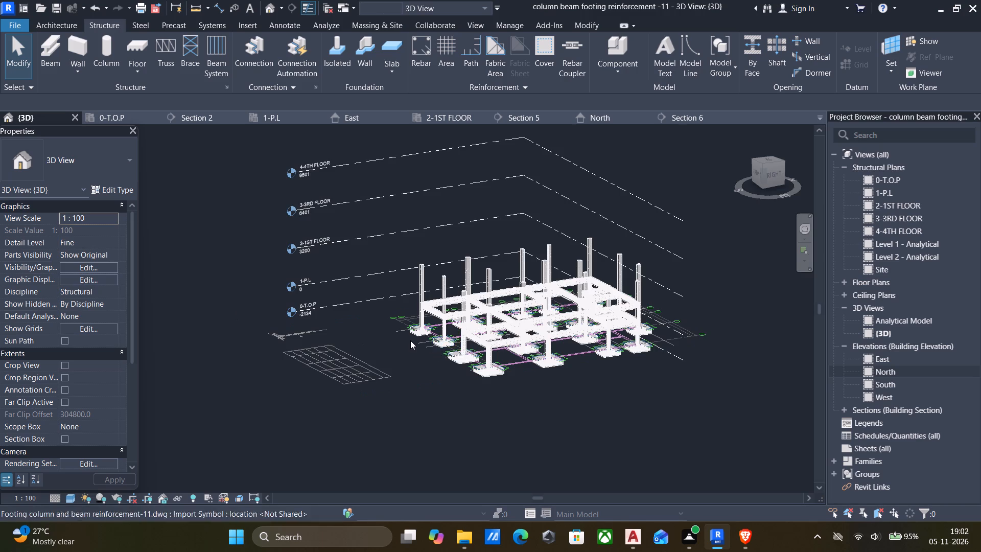
Select all instances of the 10M rebar from a corner column's tie set and show them unobscured in the South elevation.
{"action": "scroll", "coordinate": [410, 340], "scroll_direction": "up", "scroll_amount": 10}
{"action": "scroll", "coordinate": [472, 222], "scroll_direction": "up", "scroll_amount": 5}
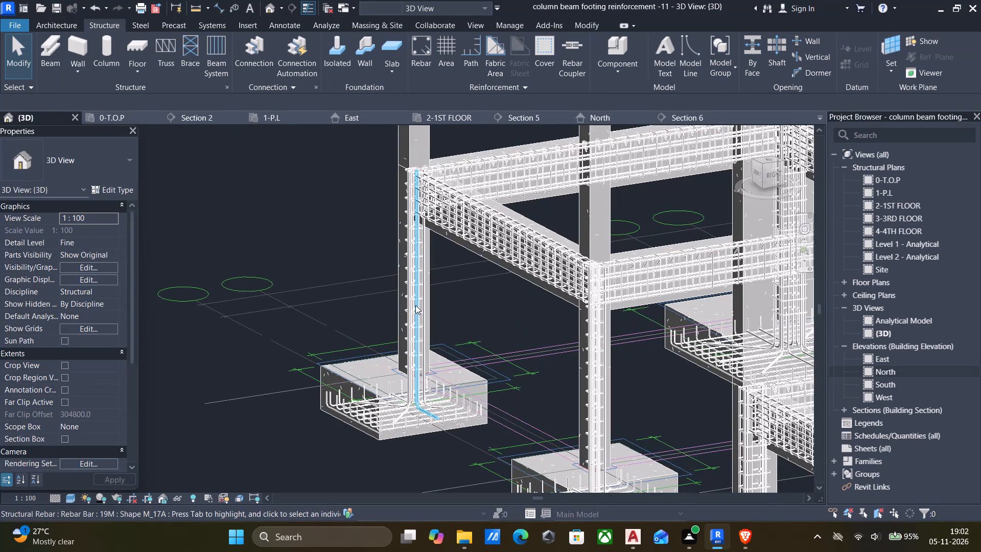
{"action": "scroll", "coordinate": [419, 297], "scroll_direction": "up", "scroll_amount": 4}
{"action": "left_click", "coordinate": [425, 297]}
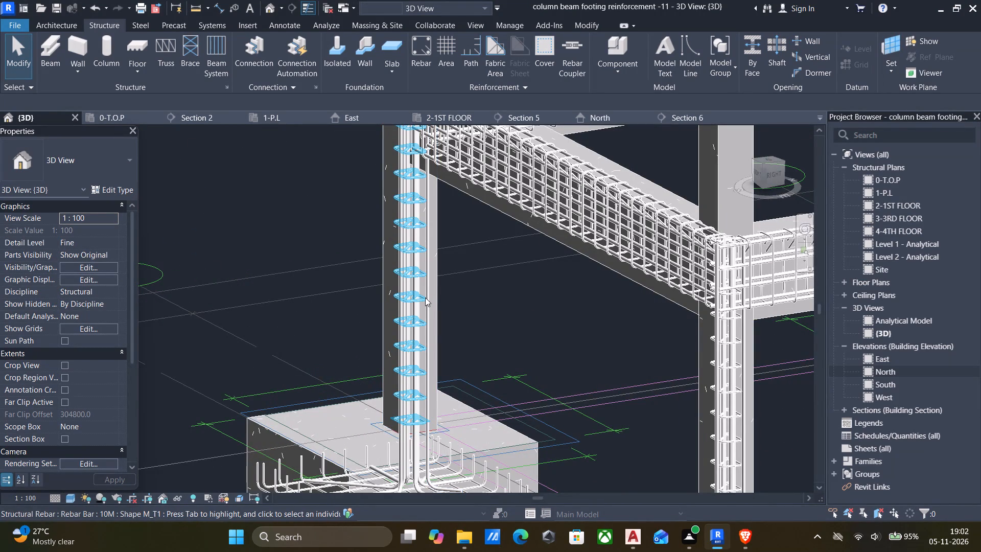
{"action": "type", "text": "sa"}
{"action": "scroll", "coordinate": [427, 297], "scroll_direction": "up", "scroll_amount": 1}
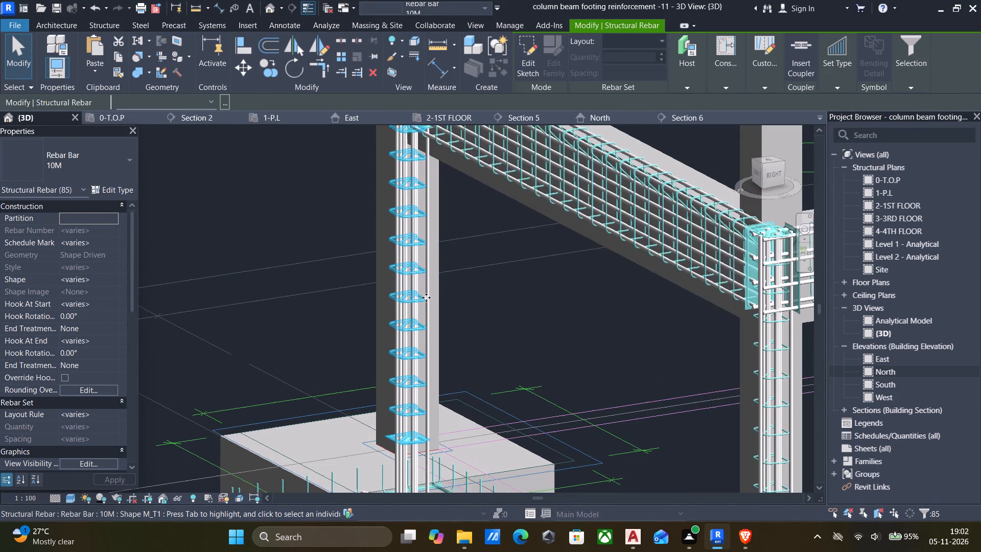
{"action": "scroll", "coordinate": [423, 297], "scroll_direction": "down", "scroll_amount": 4}
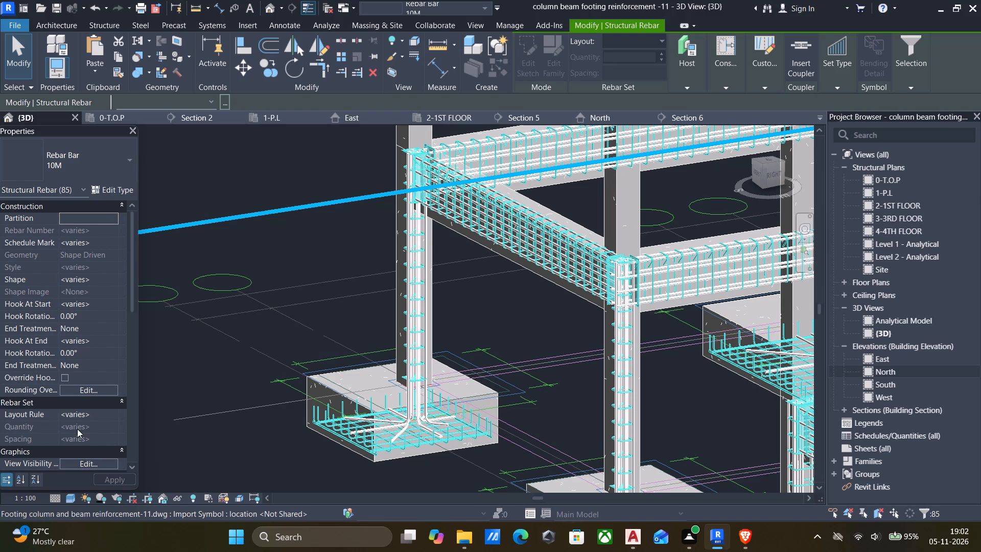
{"action": "left_click", "coordinate": [97, 464]}
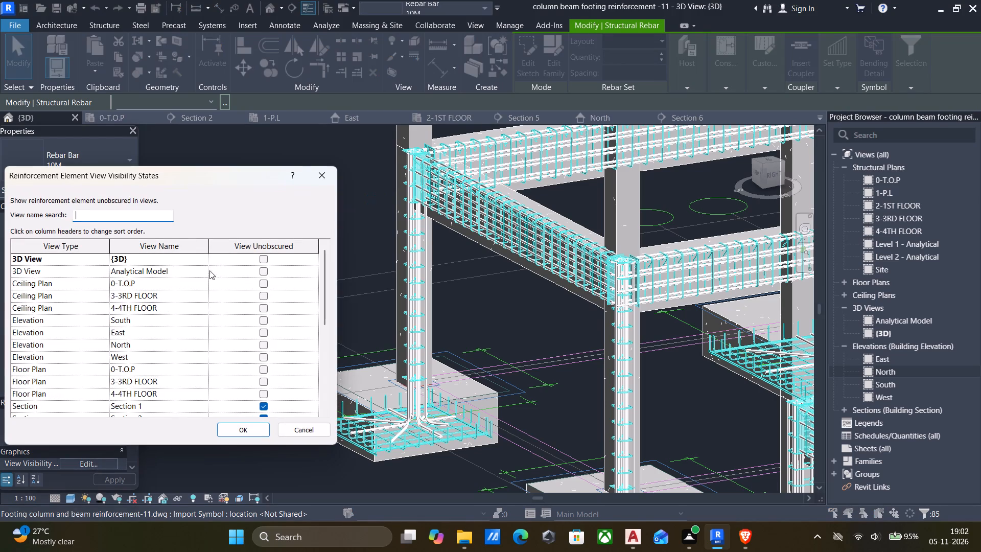
{"action": "scroll", "coordinate": [125, 330], "scroll_direction": "down", "scroll_amount": 6}
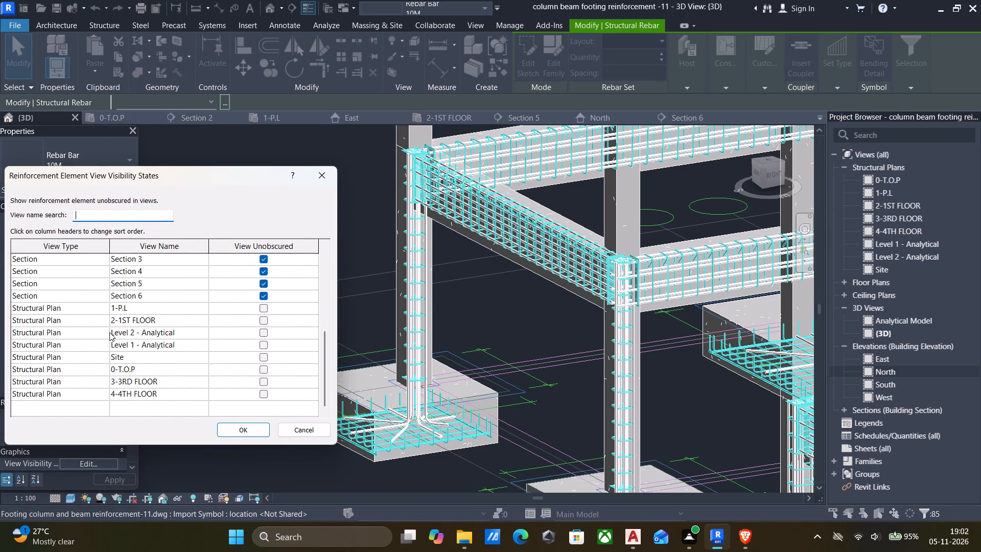
{"action": "scroll", "coordinate": [127, 326], "scroll_direction": "up", "scroll_amount": 5}
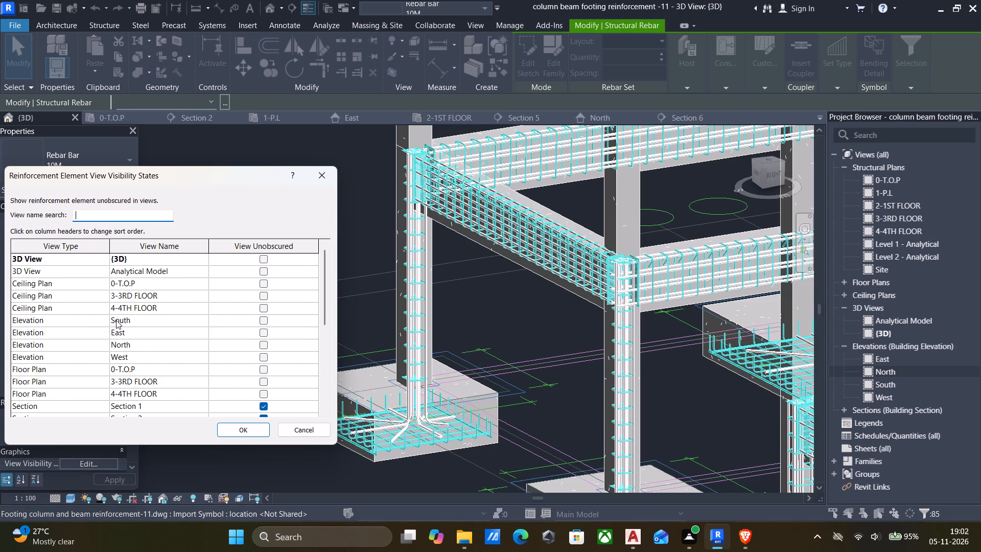
{"action": "left_click", "coordinate": [262, 320]}
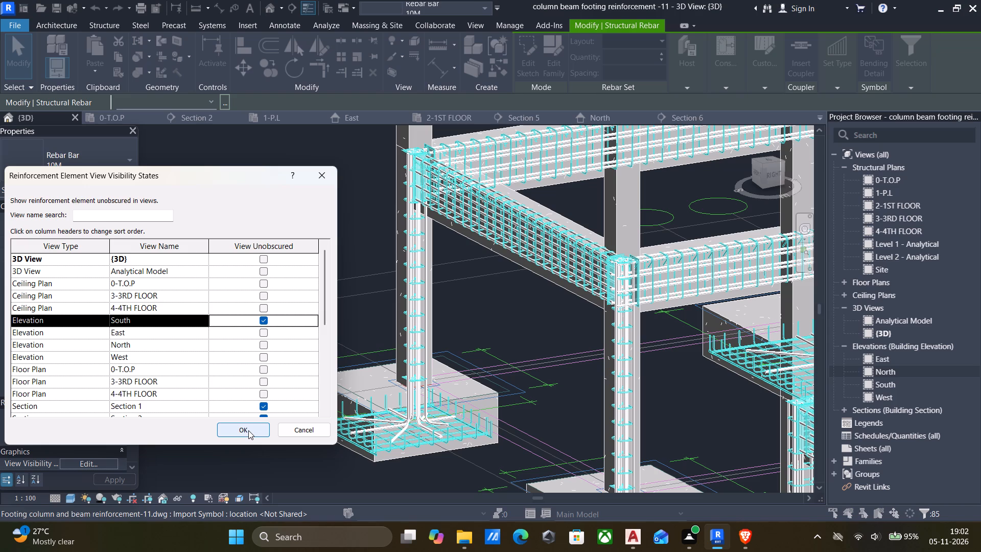
{"action": "left_click", "coordinate": [248, 430]}
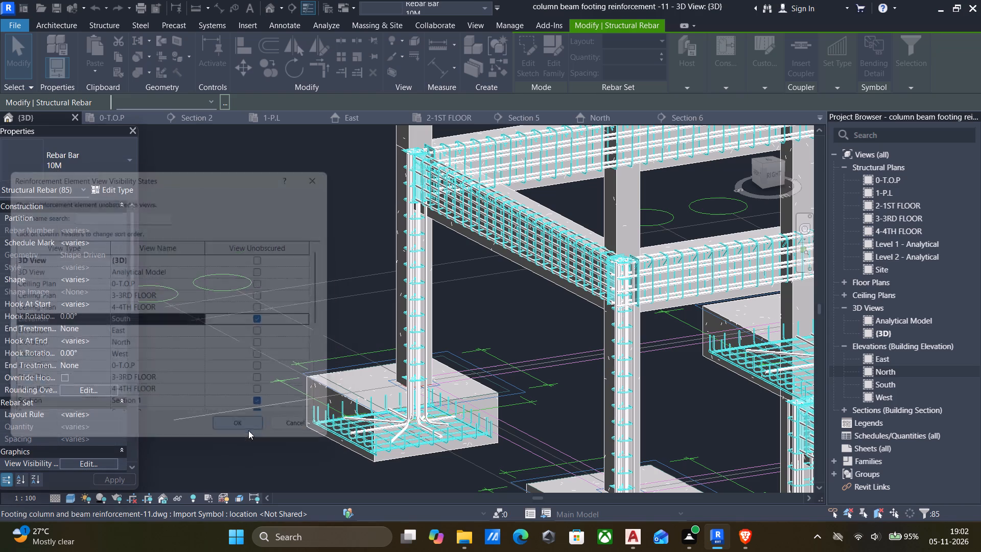
Select all instances of the 19M rebar from a column's vertical bar and show them unobscured in the South elevation.
{"action": "scroll", "coordinate": [458, 309], "scroll_direction": "up", "scroll_amount": 6}
{"action": "scroll", "coordinate": [398, 309], "scroll_direction": "up", "scroll_amount": 4}
{"action": "scroll", "coordinate": [336, 307], "scroll_direction": "up", "scroll_amount": 4}
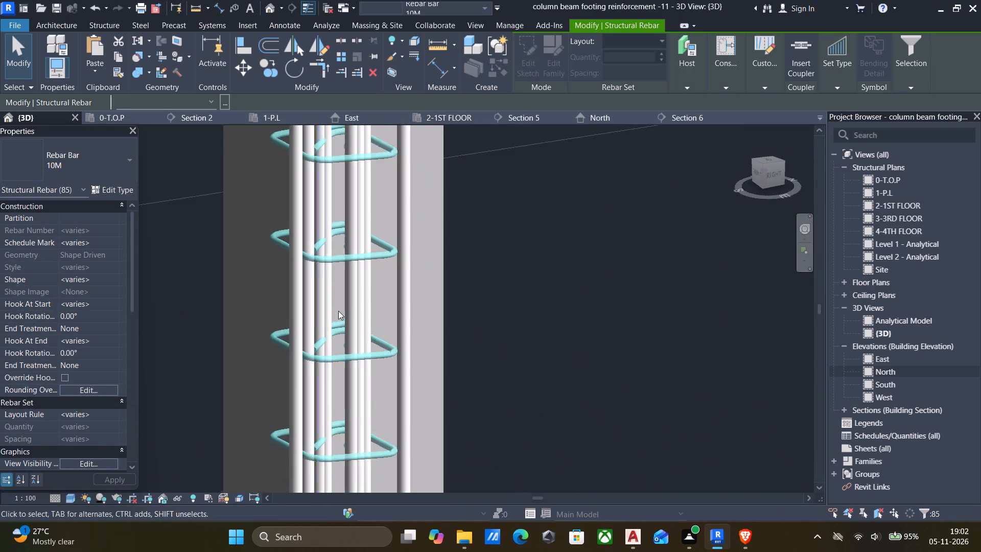
{"action": "left_click", "coordinate": [416, 318]}
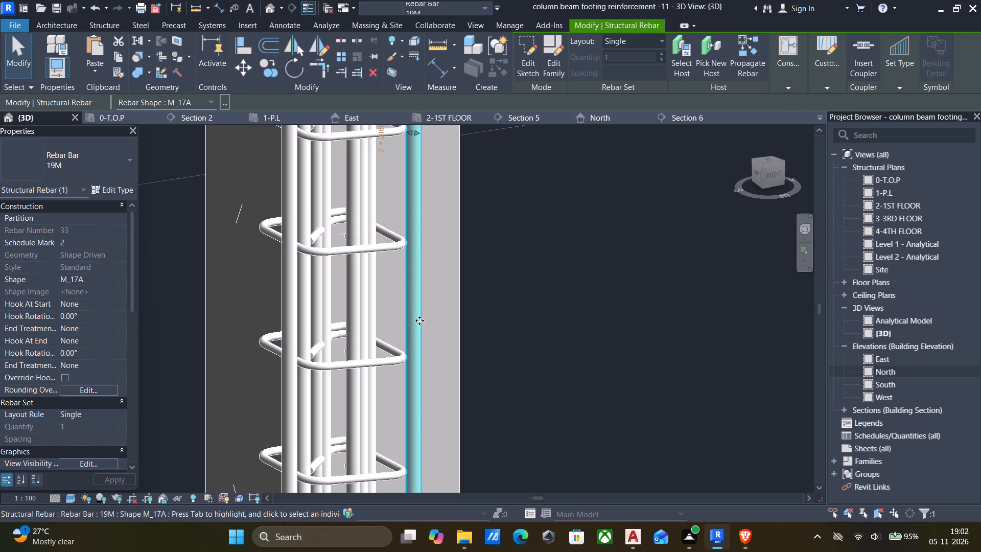
{"action": "key", "text": "s"}
{"action": "key", "text": "a"}
{"action": "scroll", "coordinate": [305, 291], "scroll_direction": "down", "scroll_amount": 8}
{"action": "scroll", "coordinate": [257, 285], "scroll_direction": "down", "scroll_amount": 6}
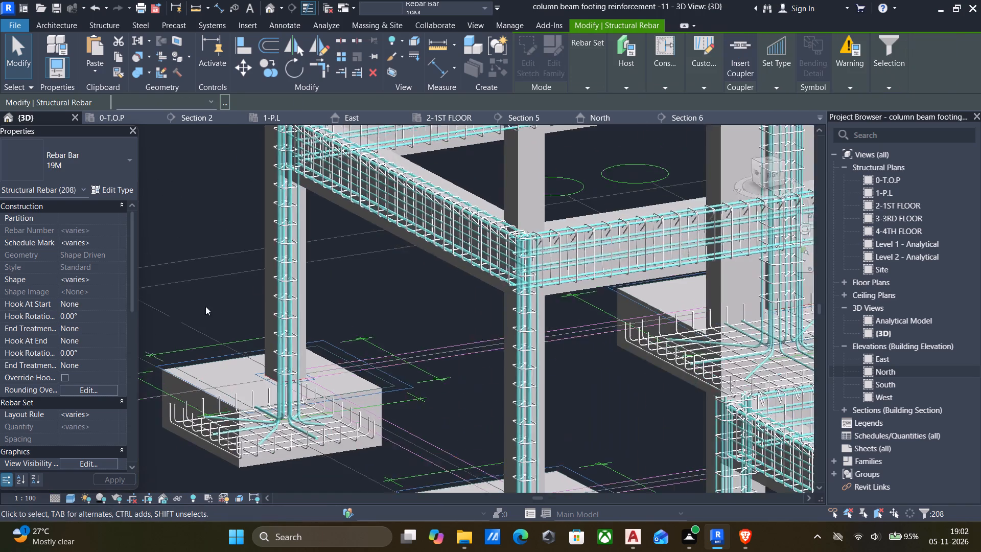
{"action": "left_click", "coordinate": [104, 462]}
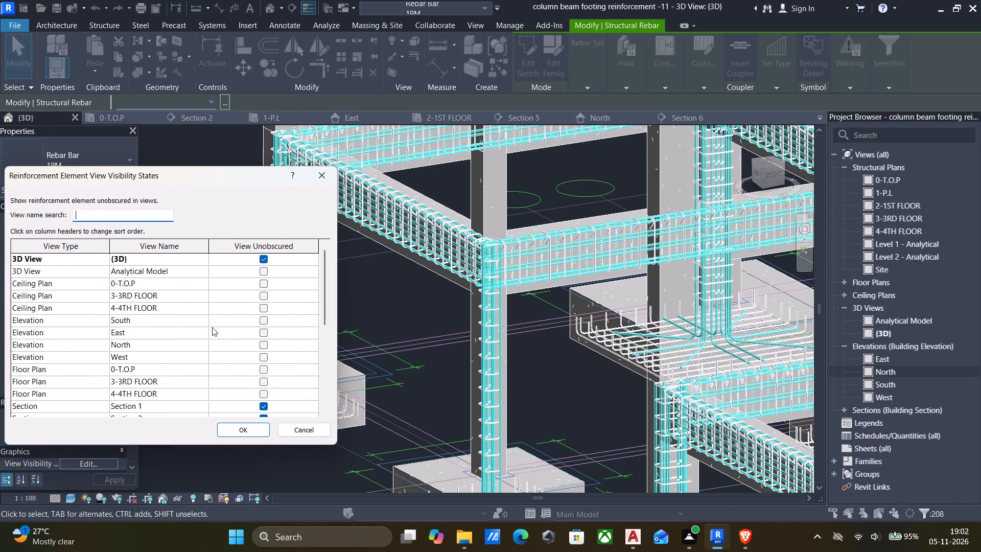
{"action": "left_click", "coordinate": [264, 319]}
{"action": "left_click", "coordinate": [236, 433]}
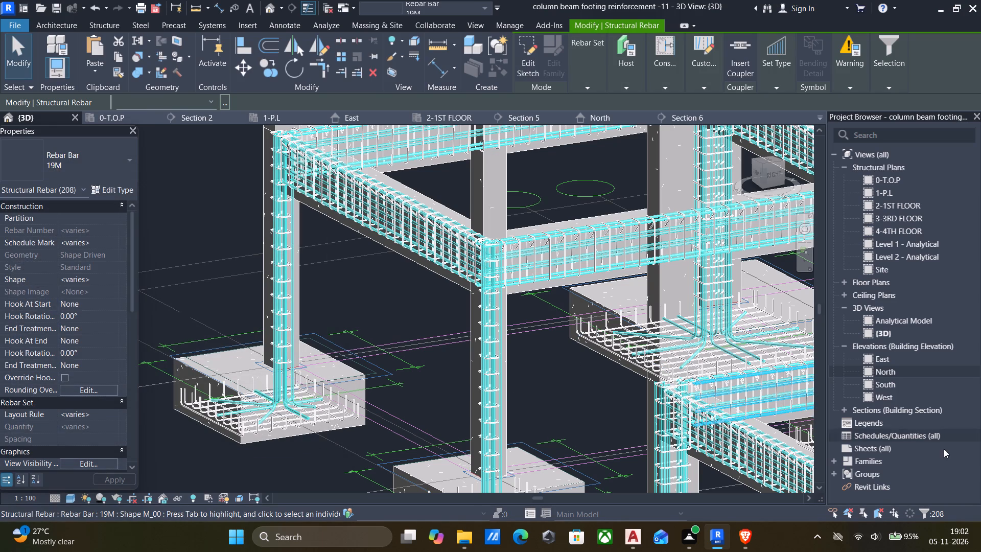
Open the South elevation and examine the reinforcement at the corner column's joint with the plinth beam.
{"action": "left_click", "coordinate": [883, 383]}
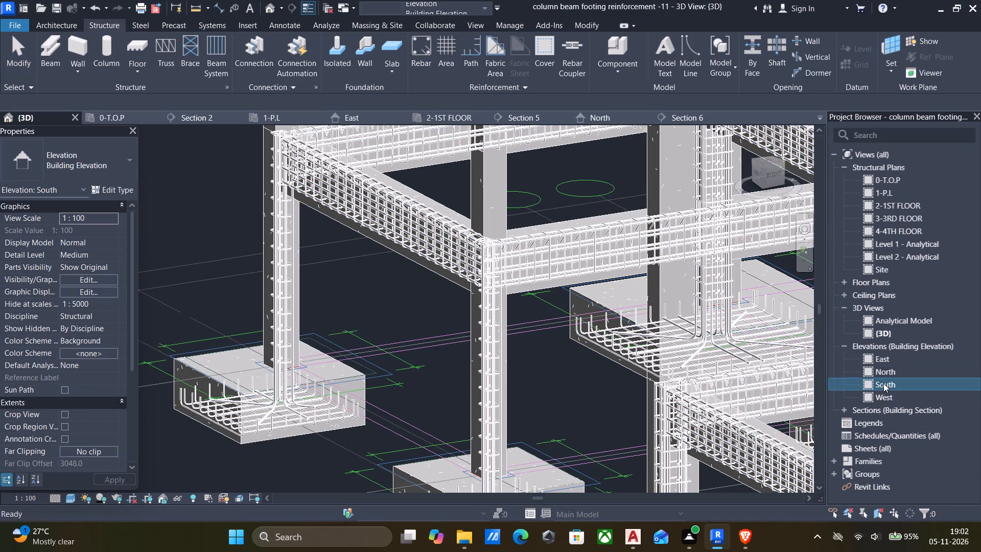
{"action": "double_click", "coordinate": [867, 384]}
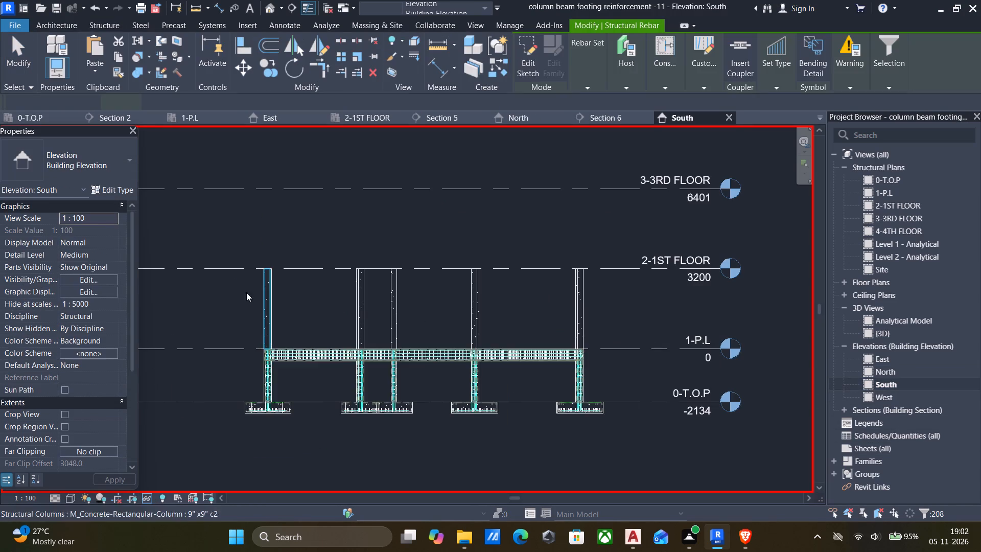
{"action": "scroll", "coordinate": [240, 298], "scroll_direction": "up", "scroll_amount": 5}
{"action": "scroll", "coordinate": [269, 369], "scroll_direction": "up", "scroll_amount": 3}
{"action": "left_click", "coordinate": [231, 353]}
{"action": "scroll", "coordinate": [285, 374], "scroll_direction": "down", "scroll_amount": 5}
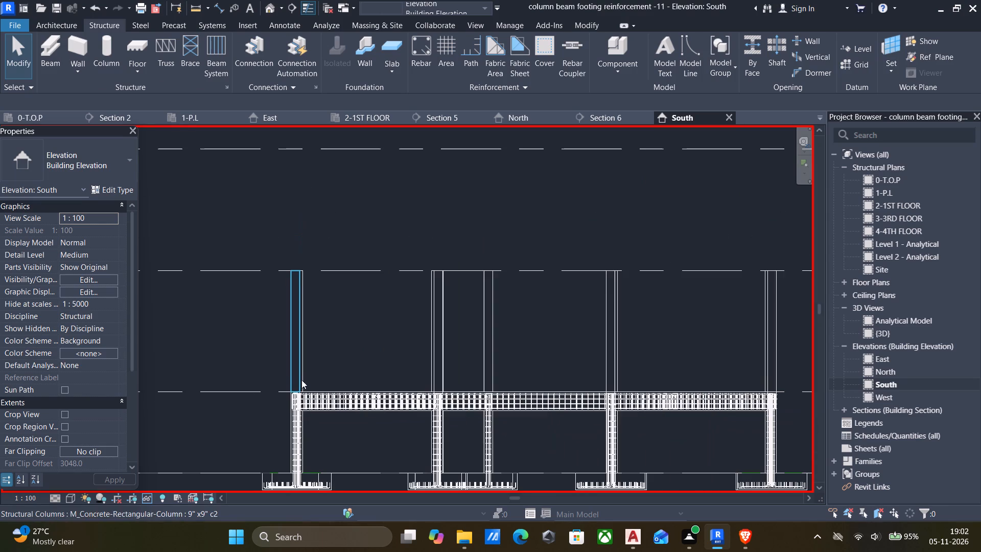
{"action": "middle_click_drag", "start_coordinate": [355, 422], "coordinate": [427, 359]}
{"action": "scroll", "coordinate": [370, 360], "scroll_direction": "up", "scroll_amount": 5}
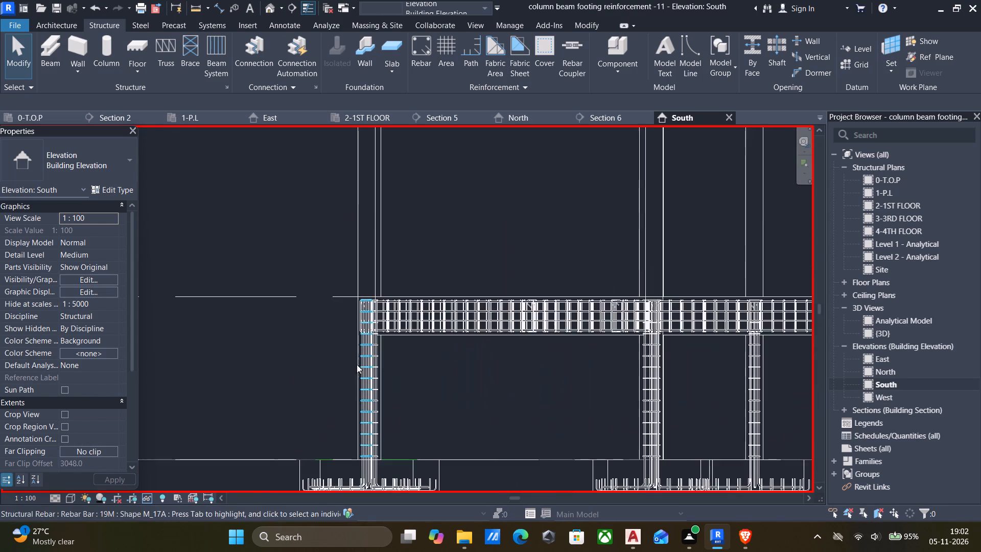
{"action": "scroll", "coordinate": [347, 367], "scroll_direction": "up", "scroll_amount": 4}
{"action": "scroll", "coordinate": [395, 342], "scroll_direction": "up", "scroll_amount": 4}
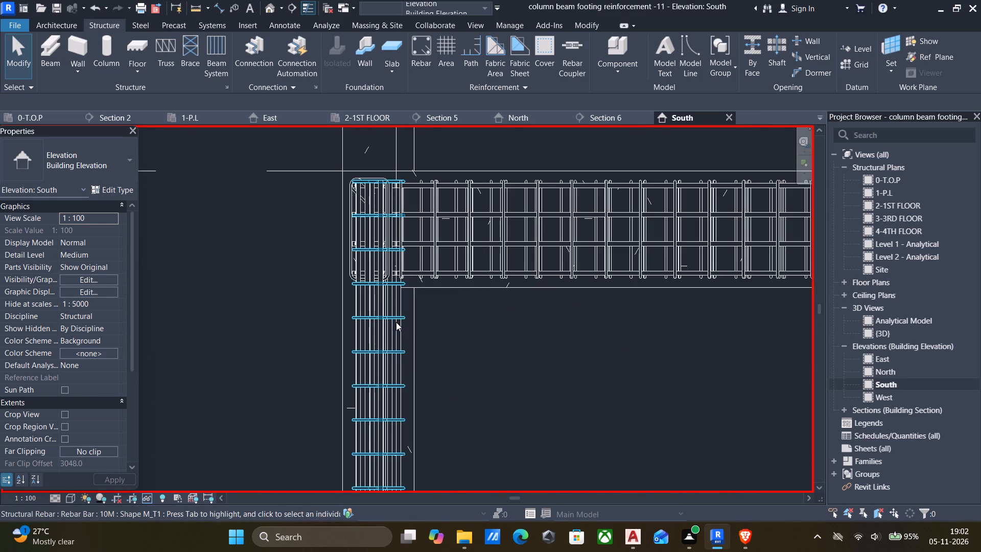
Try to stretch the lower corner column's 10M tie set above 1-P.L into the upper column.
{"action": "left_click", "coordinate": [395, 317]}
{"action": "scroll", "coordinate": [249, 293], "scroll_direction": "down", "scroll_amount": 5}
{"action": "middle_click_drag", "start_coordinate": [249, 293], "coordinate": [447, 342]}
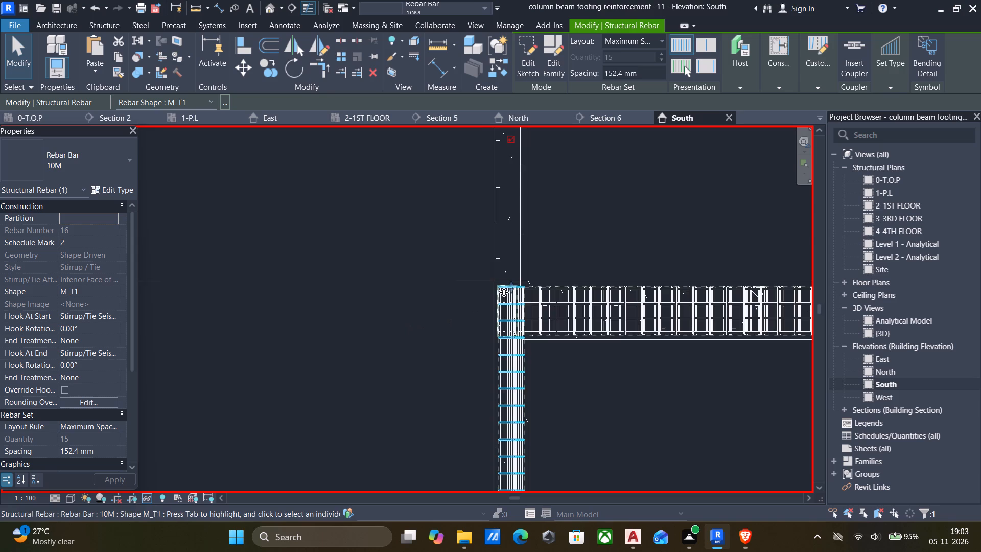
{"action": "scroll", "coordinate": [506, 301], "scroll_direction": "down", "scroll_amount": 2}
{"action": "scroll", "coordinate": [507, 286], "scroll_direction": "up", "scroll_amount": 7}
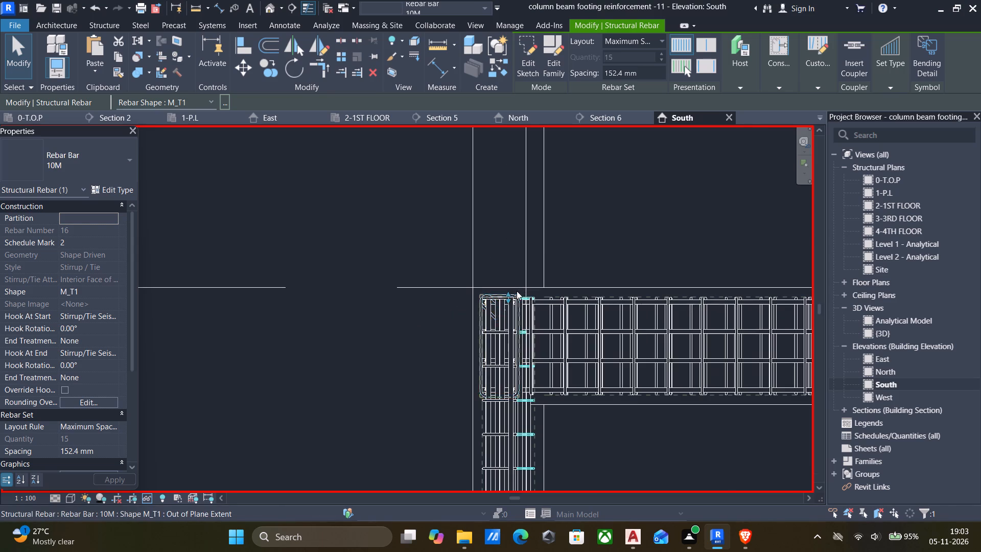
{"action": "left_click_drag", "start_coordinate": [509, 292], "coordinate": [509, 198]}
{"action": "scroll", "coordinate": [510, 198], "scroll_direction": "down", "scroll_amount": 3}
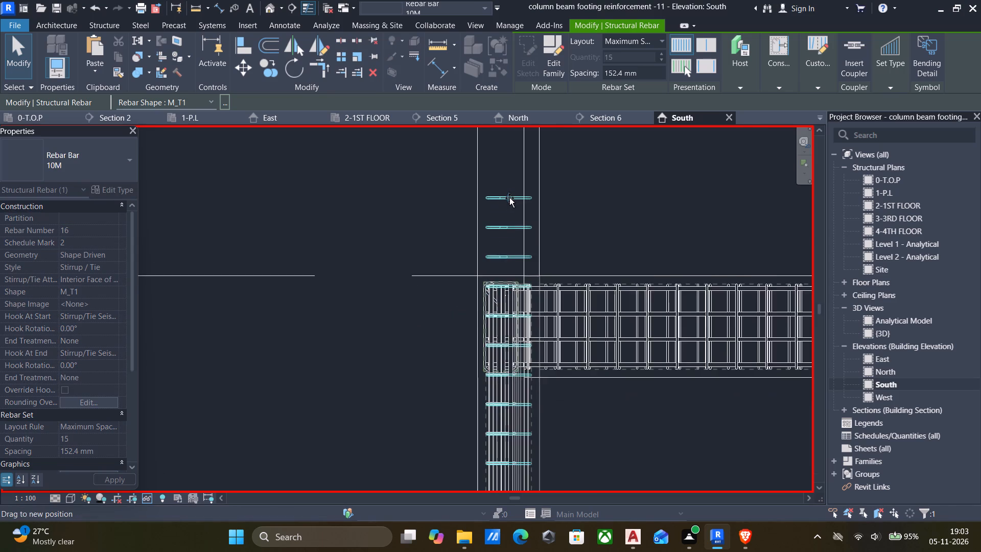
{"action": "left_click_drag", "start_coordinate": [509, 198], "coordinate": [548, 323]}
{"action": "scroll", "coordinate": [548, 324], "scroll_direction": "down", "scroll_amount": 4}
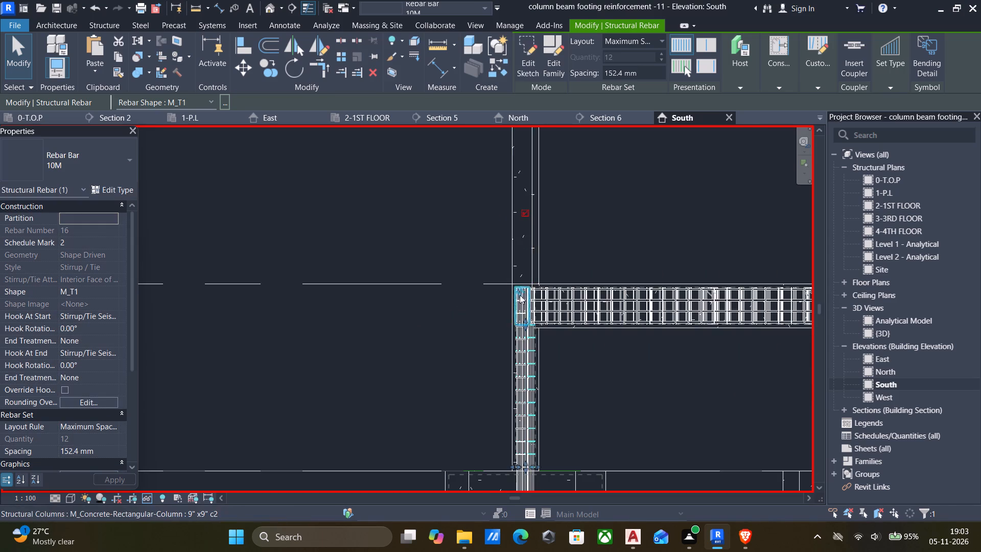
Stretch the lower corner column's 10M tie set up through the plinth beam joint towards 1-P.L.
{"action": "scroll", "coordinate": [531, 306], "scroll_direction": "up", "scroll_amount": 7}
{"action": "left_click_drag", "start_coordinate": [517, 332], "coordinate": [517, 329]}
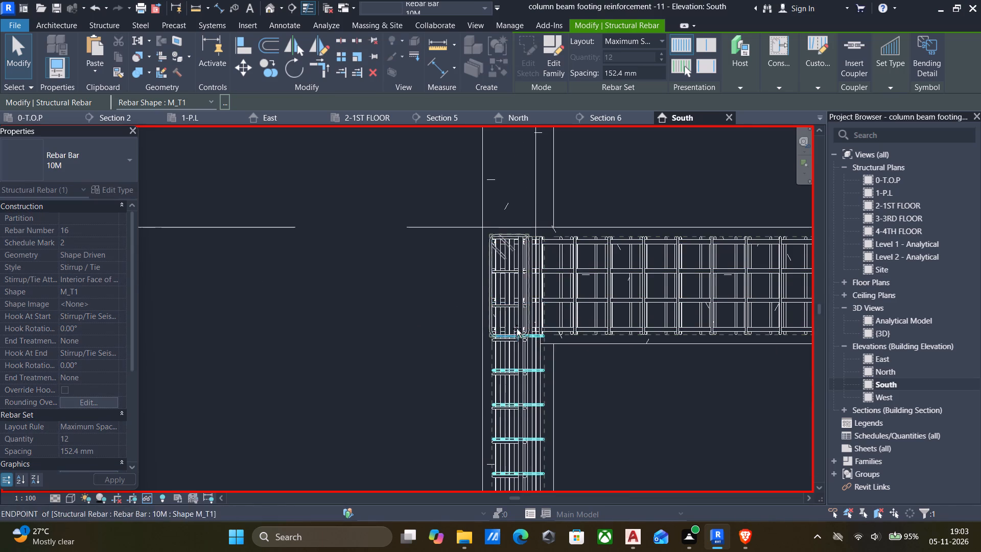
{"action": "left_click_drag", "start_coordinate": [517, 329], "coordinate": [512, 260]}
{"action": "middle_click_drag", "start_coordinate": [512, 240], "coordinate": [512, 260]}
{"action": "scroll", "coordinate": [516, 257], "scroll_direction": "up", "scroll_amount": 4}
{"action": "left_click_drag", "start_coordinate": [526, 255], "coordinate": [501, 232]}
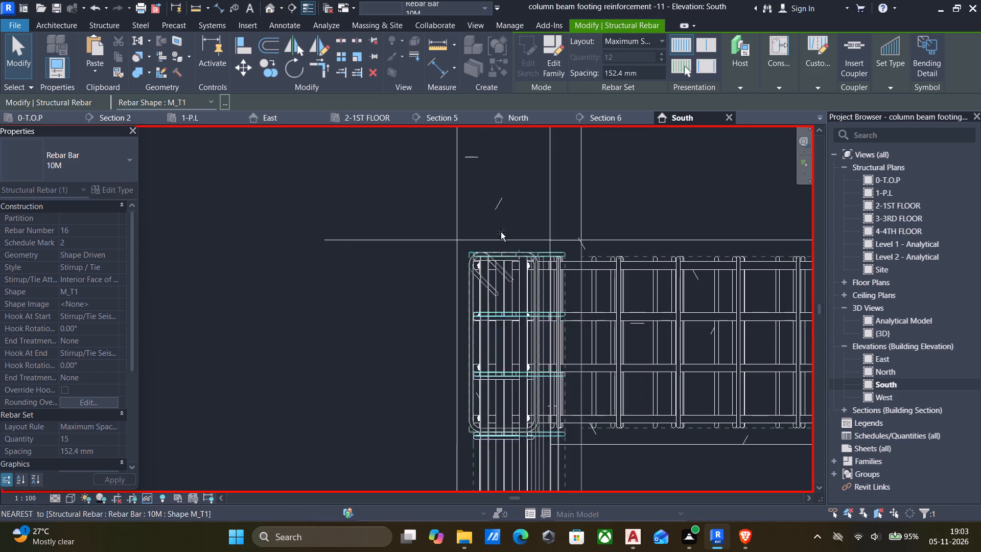
Pull the top of the corner column's 10M tie set back down to the plinth beam's underside.
{"action": "left_click_drag", "start_coordinate": [501, 232], "coordinate": [491, 343]}
{"action": "middle_click_drag", "start_coordinate": [488, 297], "coordinate": [488, 315]}
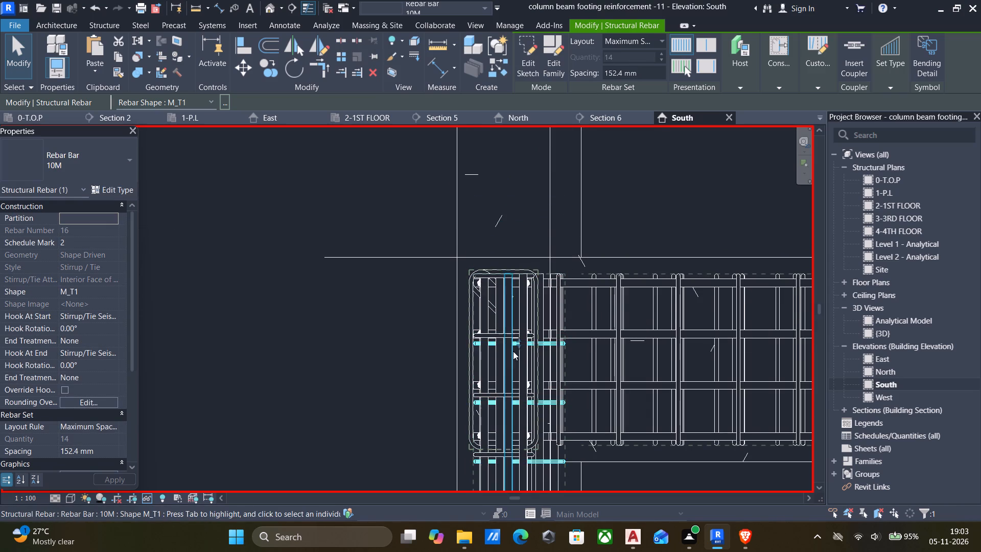
{"action": "scroll", "coordinate": [516, 354], "scroll_direction": "down", "scroll_amount": 5}
{"action": "scroll", "coordinate": [534, 421], "scroll_direction": "up", "scroll_amount": 3}
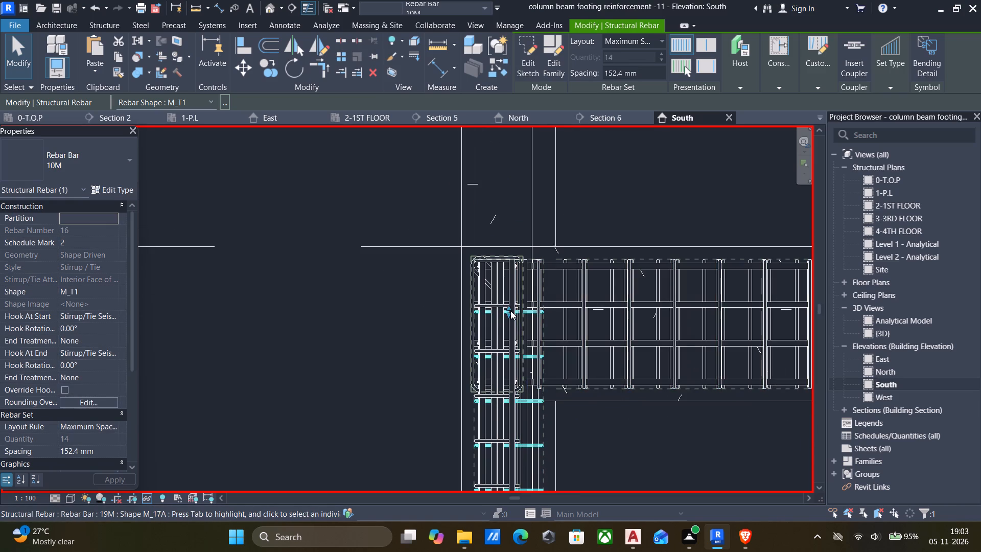
{"action": "left_click_drag", "start_coordinate": [509, 313], "coordinate": [515, 408]}
{"action": "left_click", "coordinate": [308, 336]}
Open the 3D view and examine the upper columns, plinth beams and footing reinforcement of the whole frame from several sides.
{"action": "scroll", "coordinate": [364, 346], "scroll_direction": "down", "scroll_amount": 7}
{"action": "scroll", "coordinate": [470, 373], "scroll_direction": "down", "scroll_amount": 4}
{"action": "scroll", "coordinate": [522, 373], "scroll_direction": "down", "scroll_amount": 1}
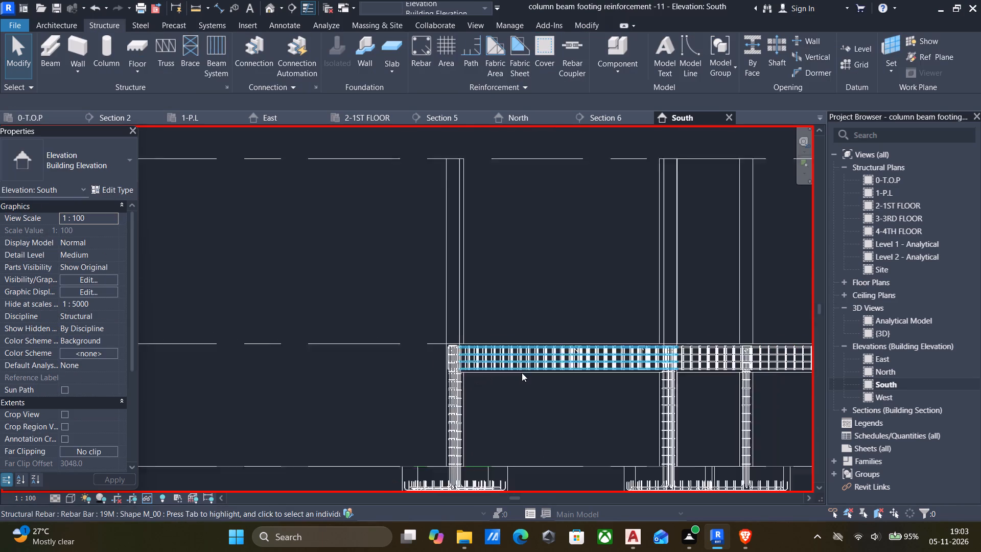
{"action": "scroll", "coordinate": [522, 373], "scroll_direction": "down", "scroll_amount": 1}
{"action": "left_click", "coordinate": [268, 11]}
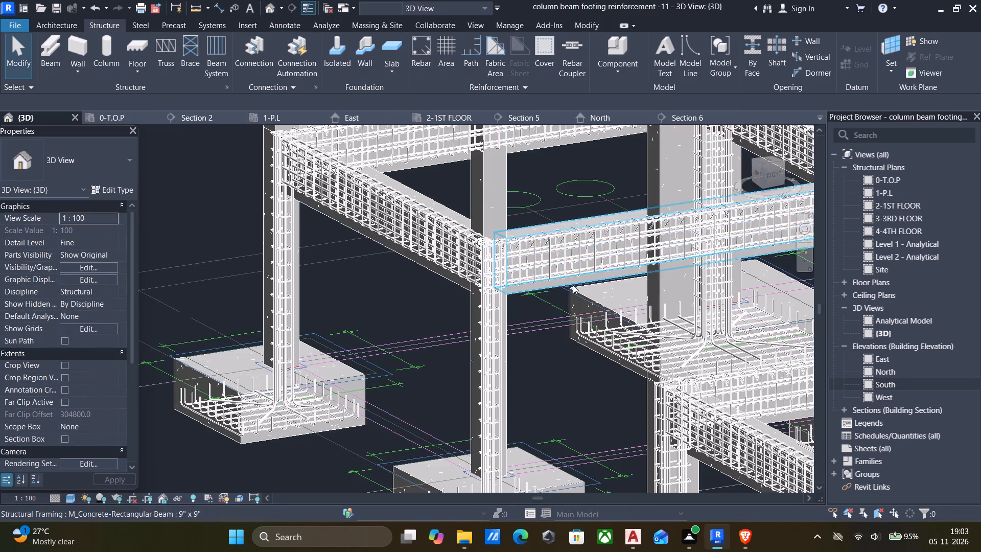
{"action": "scroll", "coordinate": [573, 286], "scroll_direction": "down", "scroll_amount": 6}
{"action": "middle_click_drag", "start_coordinate": [577, 290], "coordinate": [465, 293], "text": "shift"}
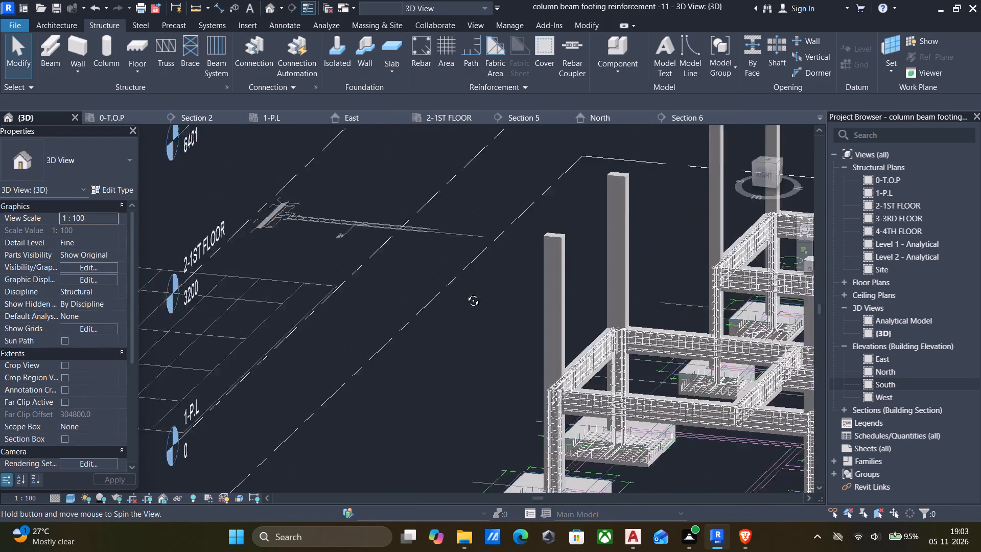
{"action": "middle_click_drag", "start_coordinate": [465, 293], "coordinate": [589, 314], "text": "shift"}
{"action": "scroll", "coordinate": [590, 314], "scroll_direction": "down", "scroll_amount": 2}
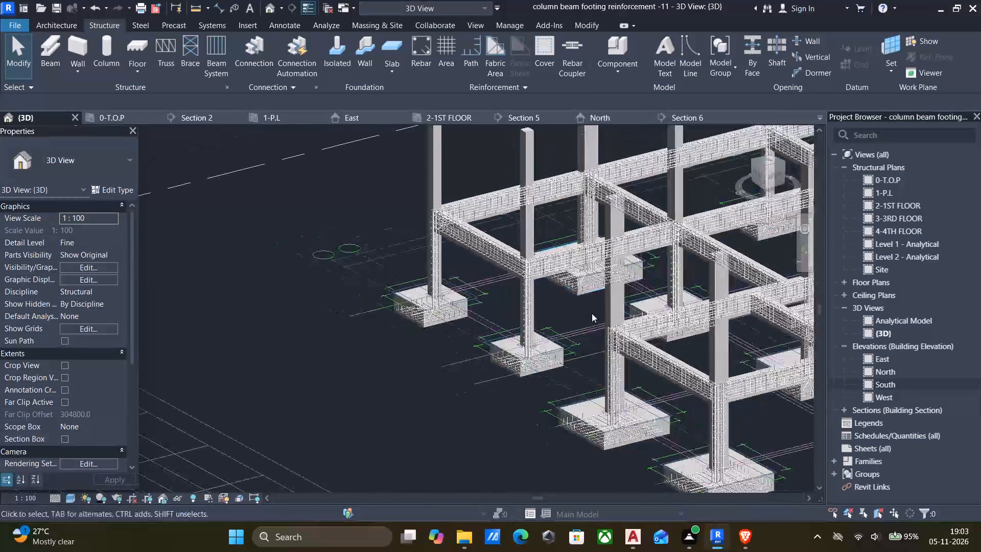
{"action": "scroll", "coordinate": [592, 313], "scroll_direction": "down", "scroll_amount": 3}
{"action": "middle_click_drag", "start_coordinate": [592, 308], "coordinate": [348, 309]}
{"action": "middle_click_drag", "start_coordinate": [497, 315], "coordinate": [439, 317], "text": "shift"}
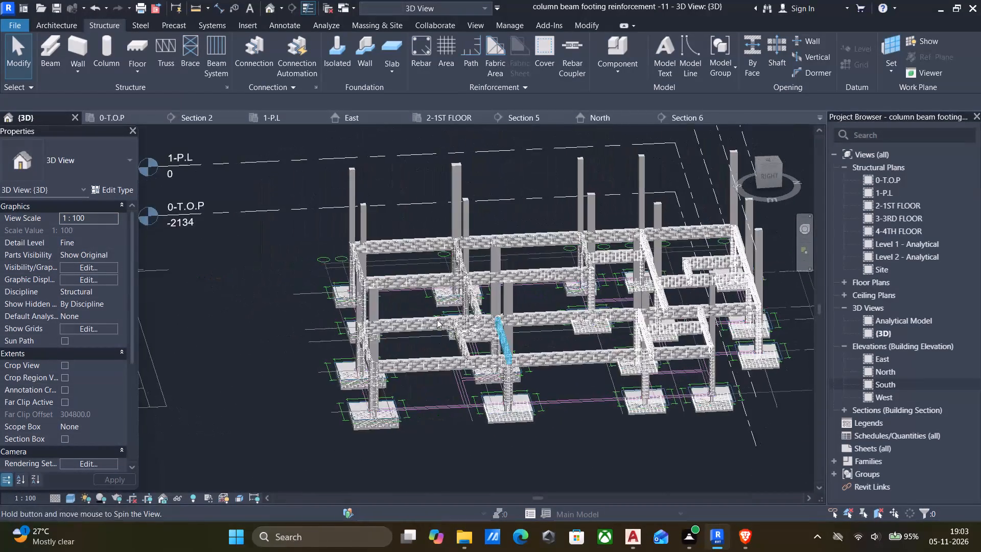
{"action": "middle_click_drag", "start_coordinate": [494, 321], "coordinate": [354, 274]}
{"action": "middle_click_drag", "start_coordinate": [475, 299], "coordinate": [400, 300], "text": "shift"}
{"action": "middle_click_drag", "start_coordinate": [404, 306], "coordinate": [492, 293]}
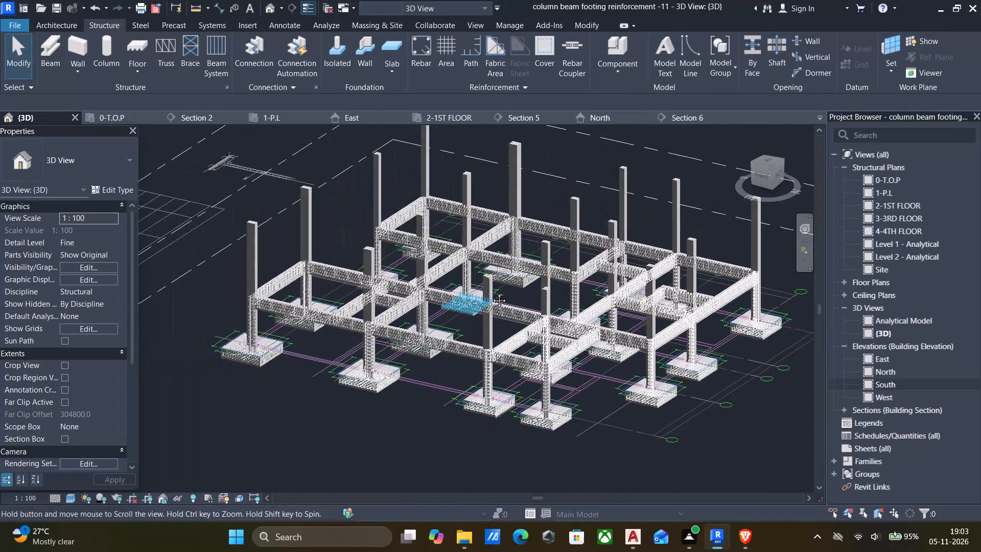
{"action": "middle_click_drag", "start_coordinate": [492, 293], "coordinate": [474, 286]}
{"action": "scroll", "coordinate": [487, 320], "scroll_direction": "up", "scroll_amount": 3}
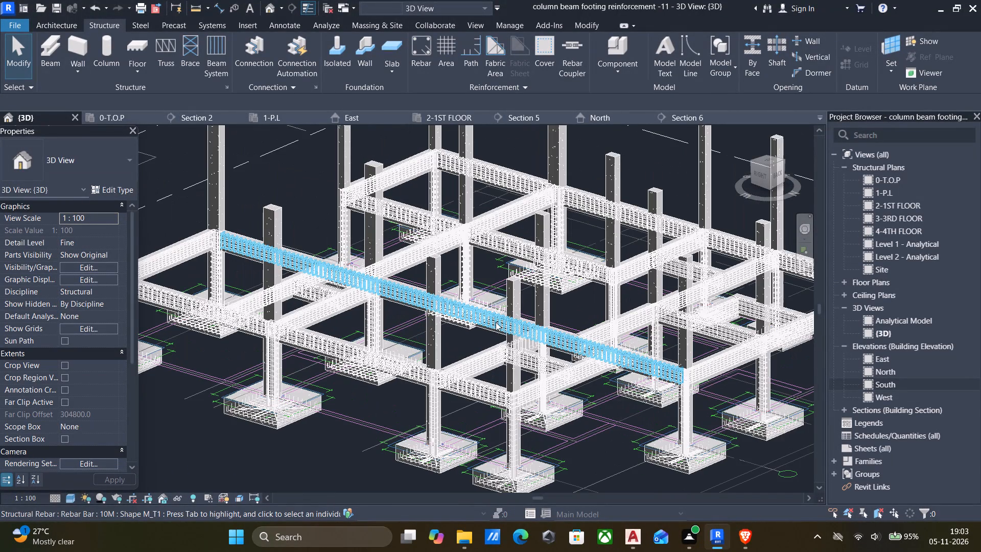
Save the project.
{"action": "key", "text": "ctrl+s"}
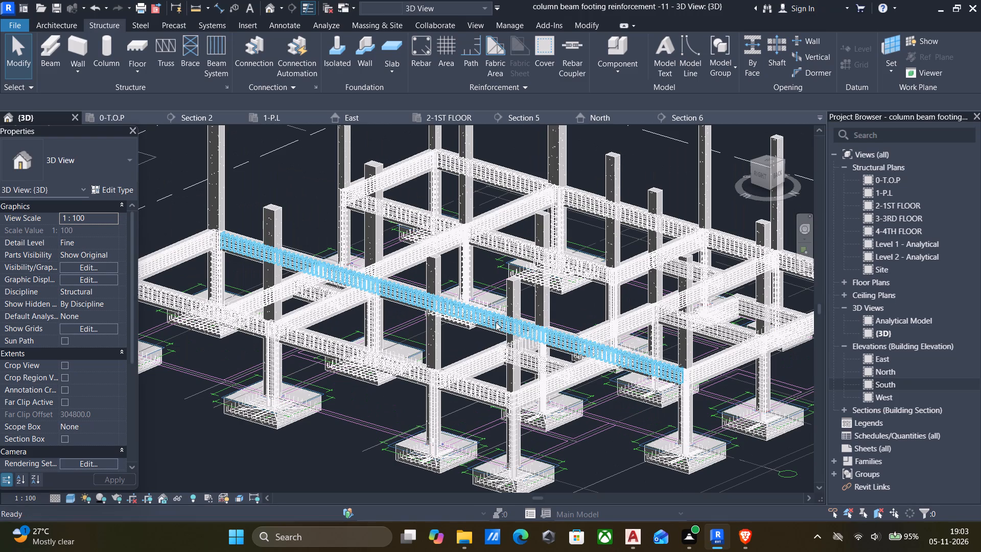
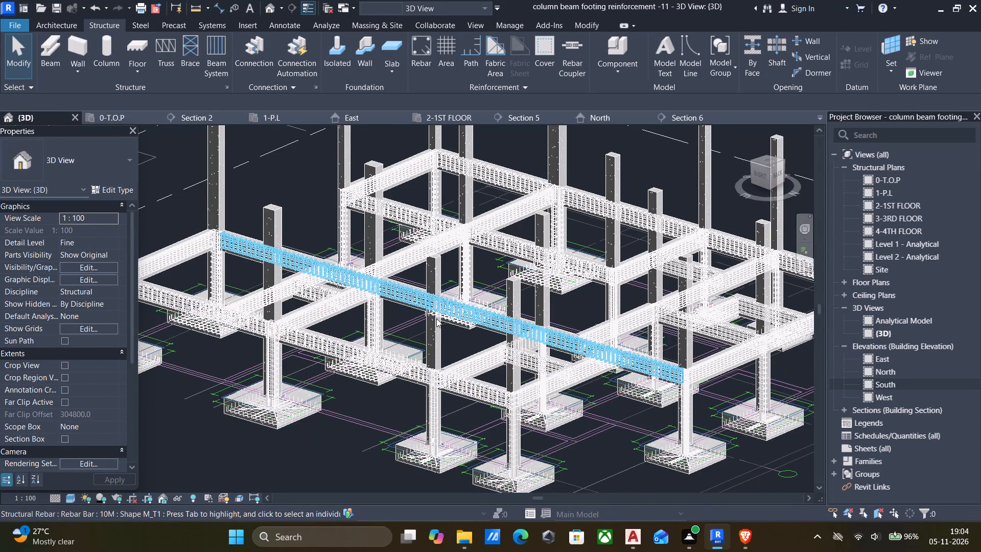
Save the project.
{"action": "scroll", "coordinate": [442, 324], "scroll_direction": "down", "scroll_amount": 2}
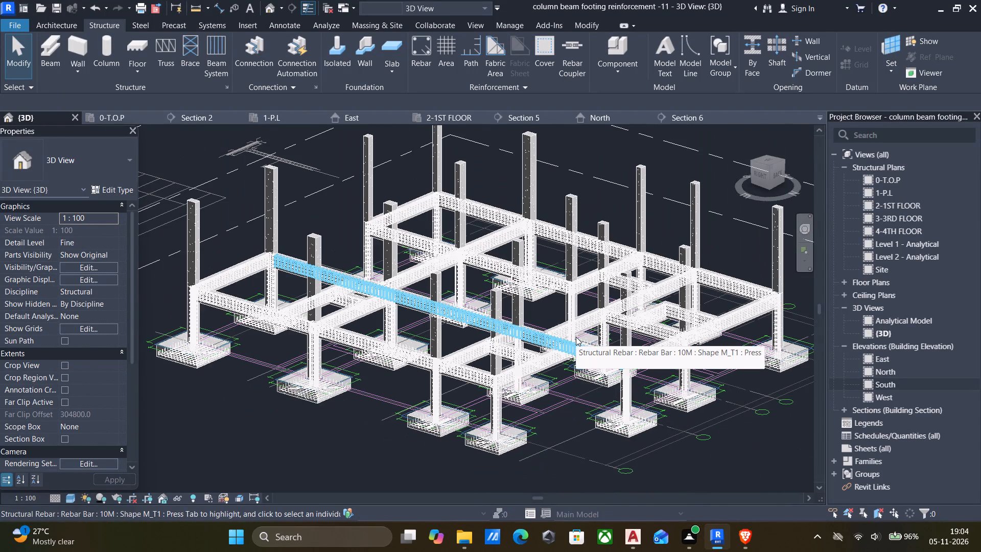
{"action": "key", "text": "ctrl+s"}
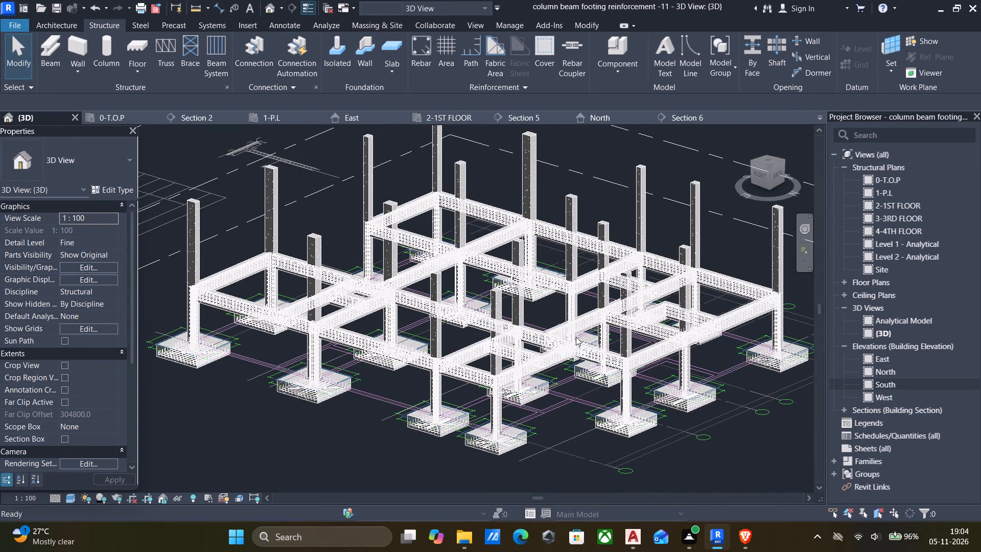
Print the current 3D view window with Microsoft Print to PDF as "column beams and footing" in the REVIT -PLANS folder.
{"action": "key", "text": "ctrl+p"}
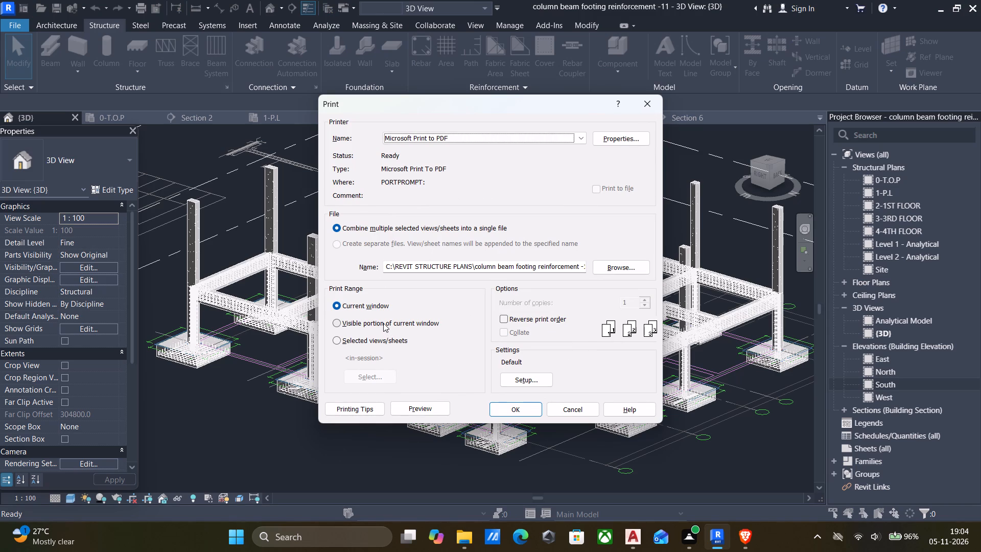
{"action": "left_click", "coordinate": [507, 408]}
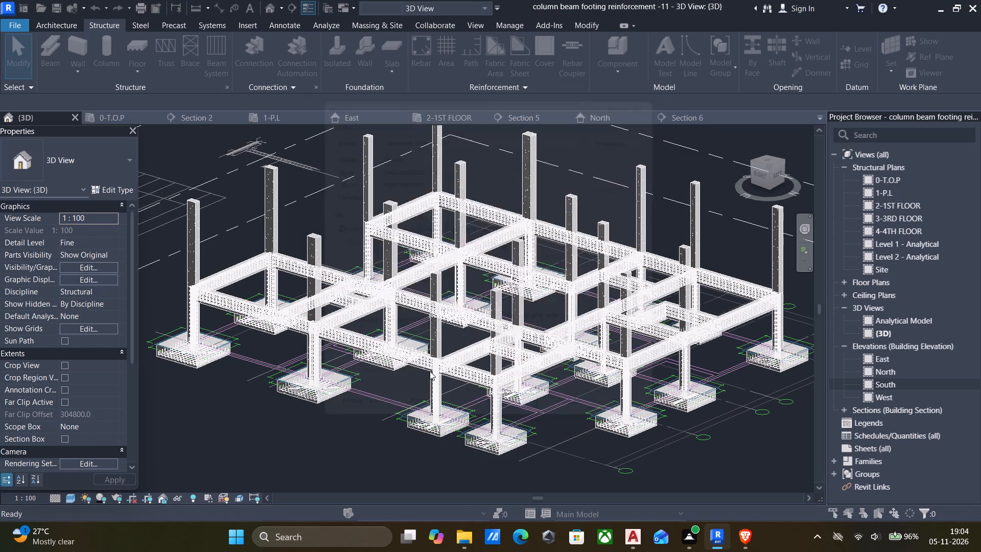
{"action": "left_click", "coordinate": [562, 299]}
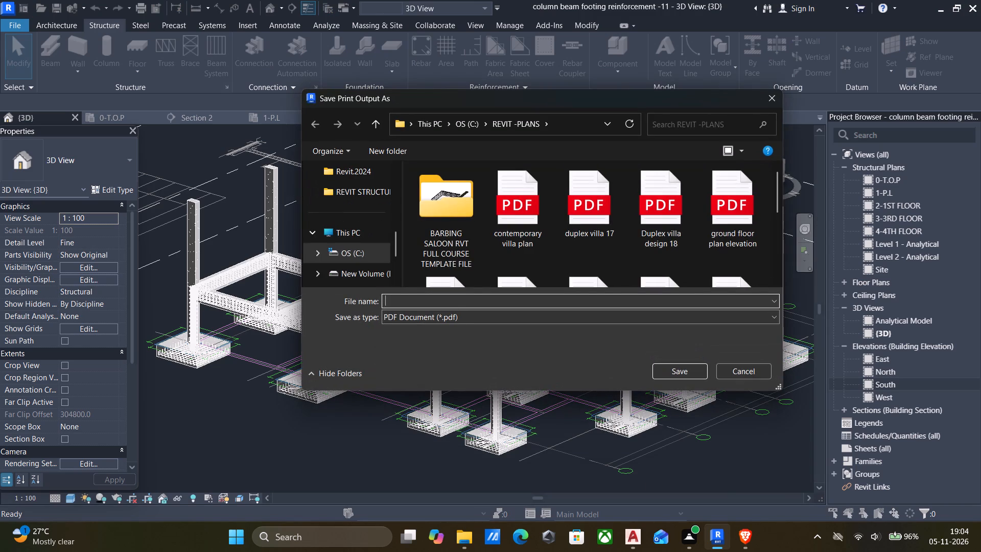
{"action": "left_click", "coordinate": [439, 303]}
{"action": "type", "text": "column"}
{"action": "key", "text": "space"}
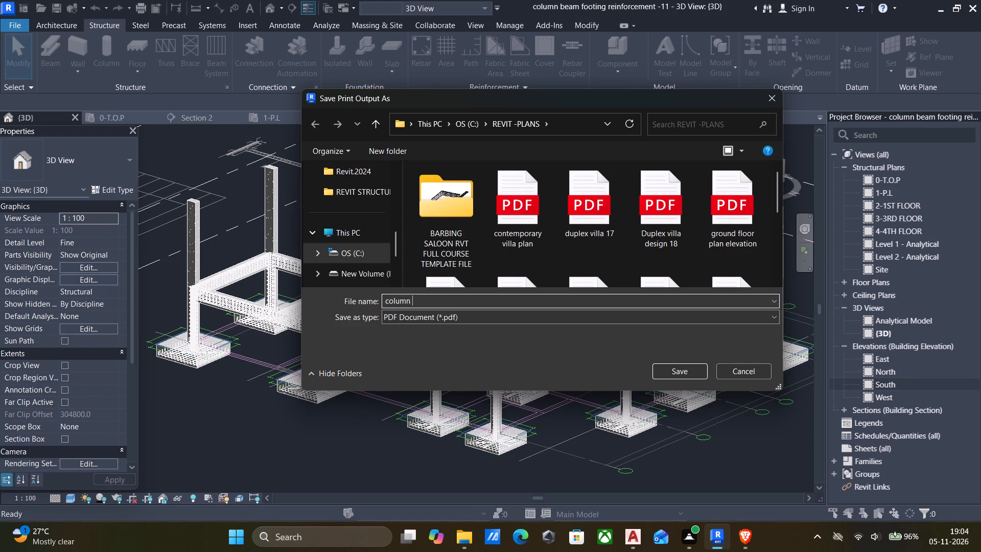
{"action": "type", "text": "beams"}
{"action": "key", "text": "space"}
{"action": "type", "text": "and footing"}
{"action": "key", "text": "space"}
{"action": "left_click", "coordinate": [675, 367]}
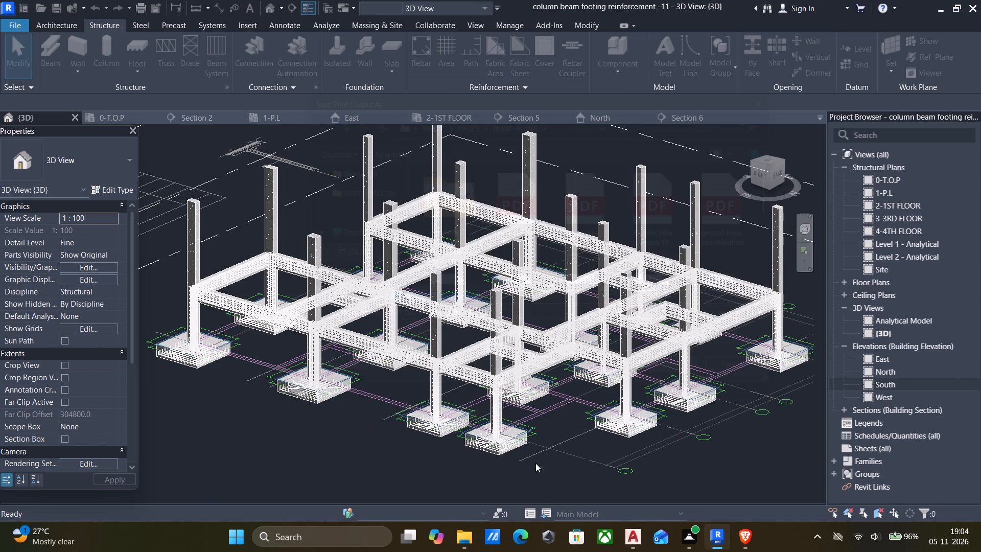